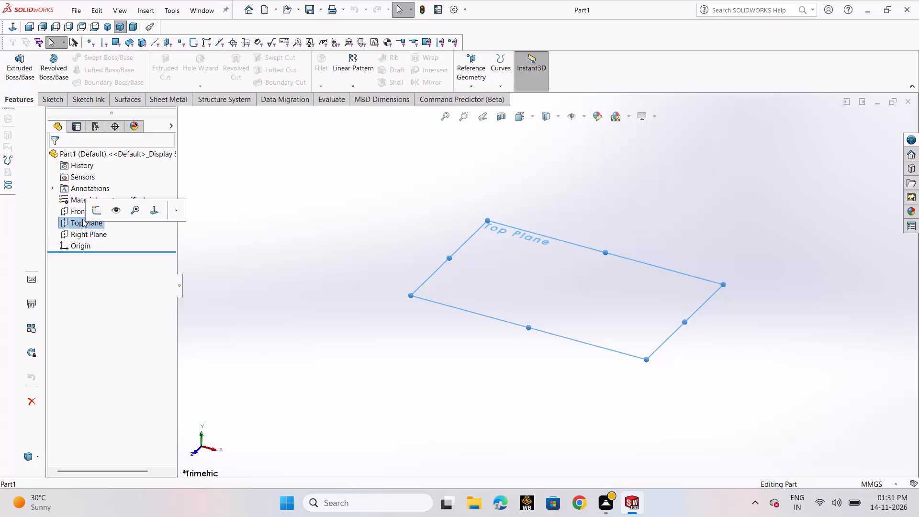
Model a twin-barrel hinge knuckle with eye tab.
Start a new sketch on the Top Plane.
{"action": "left_click", "coordinate": [79, 217]}
{"action": "left_click", "coordinate": [76, 213]}
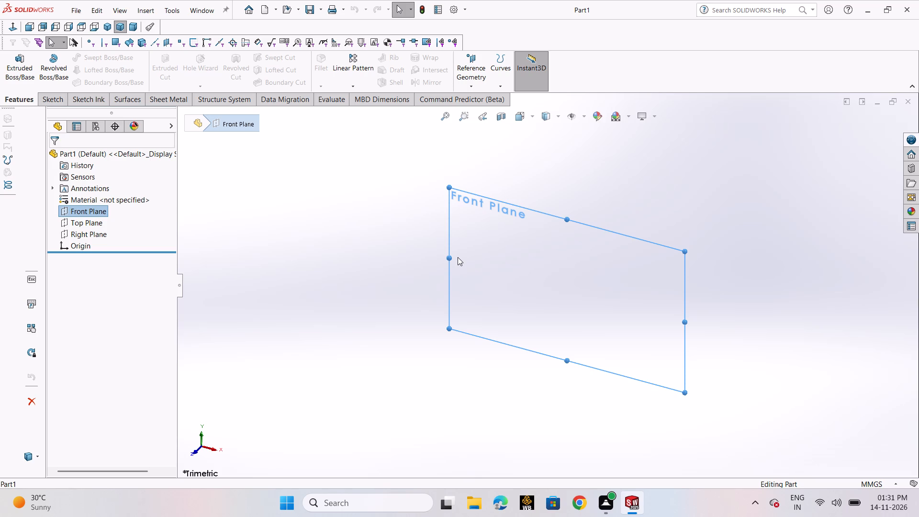
{"action": "left_click", "coordinate": [85, 221]}
{"action": "left_click", "coordinate": [99, 208]}
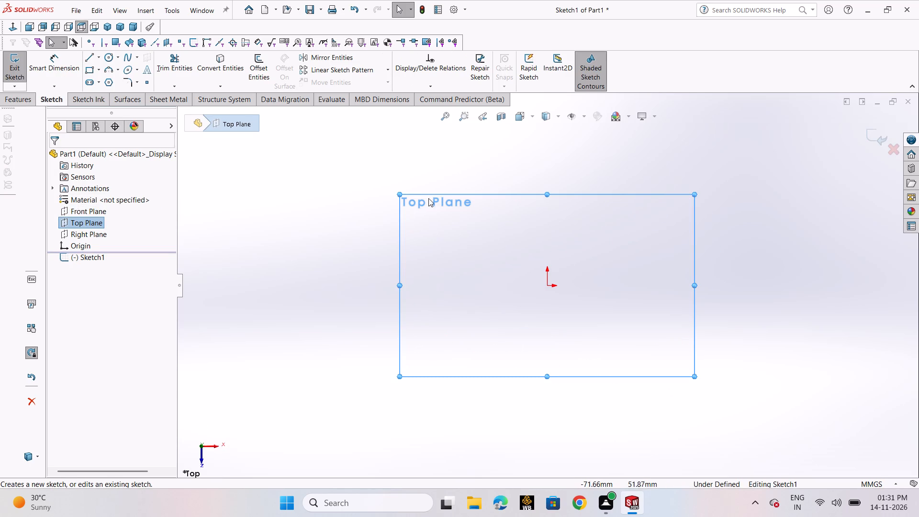
Sketch a circle of about 32 mm radius at the origin and another of about 24.5 mm radius, centred horizontally about 107 mm to its left.
{"action": "left_click", "coordinate": [105, 60]}
{"action": "left_click", "coordinate": [112, 70]}
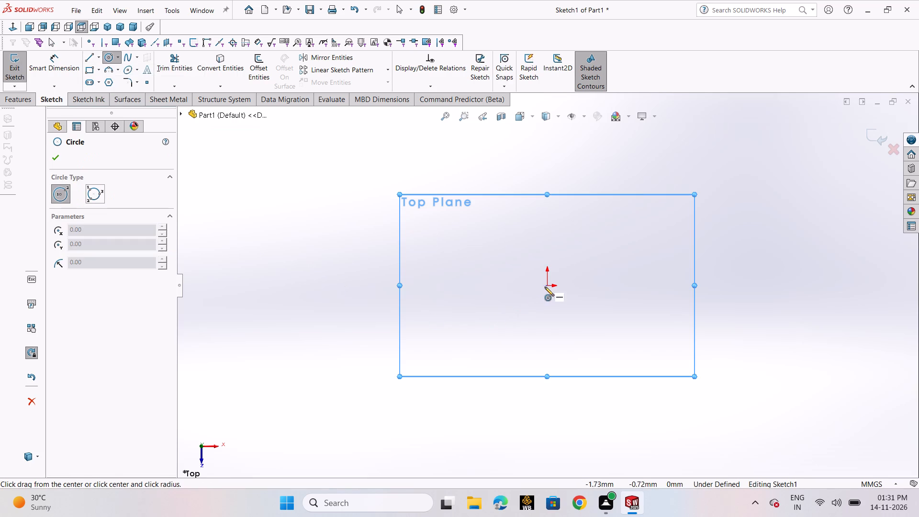
{"action": "left_click", "coordinate": [550, 285]}
{"action": "left_click", "coordinate": [591, 315]}
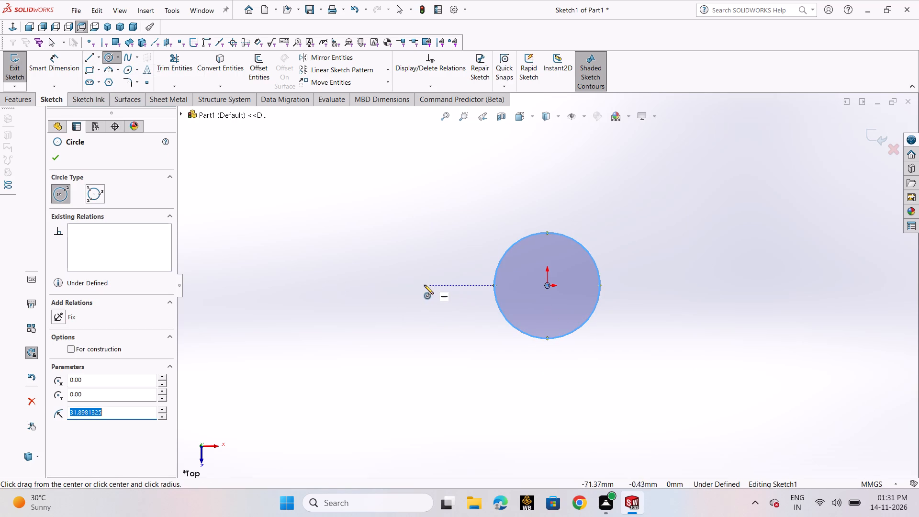
{"action": "left_click", "coordinate": [370, 284]}
{"action": "left_click", "coordinate": [391, 320]}
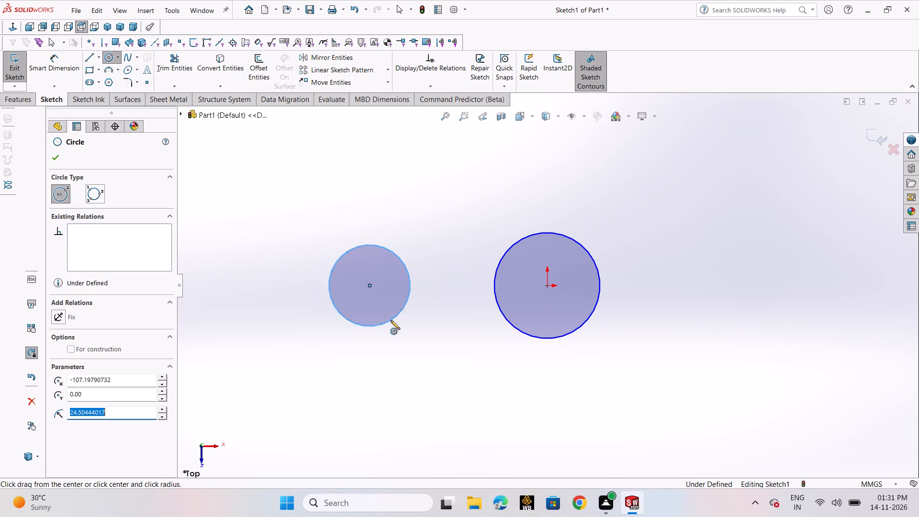
{"action": "right_click", "coordinate": [386, 312]}
{"action": "left_click", "coordinate": [408, 326]}
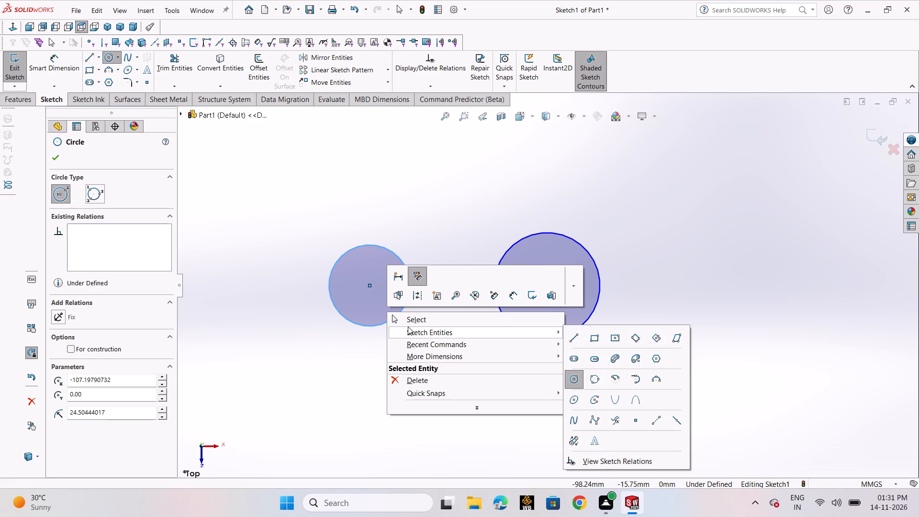
Dimension the circle at the origin to a diameter of 12 mm.
{"action": "left_click", "coordinate": [63, 68]}
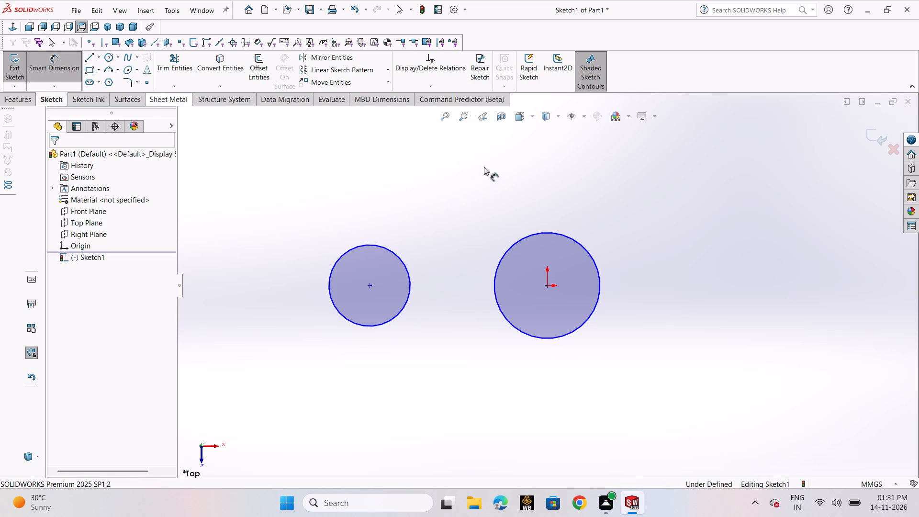
{"action": "left_click", "coordinate": [550, 235]}
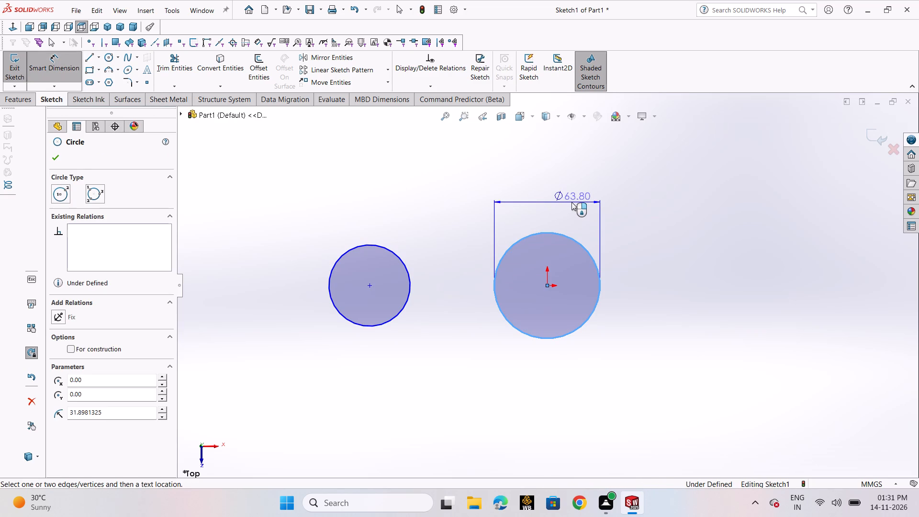
{"action": "left_click", "coordinate": [572, 202]}
{"action": "type", "text": "112"}
{"action": "key", "text": "Return"}
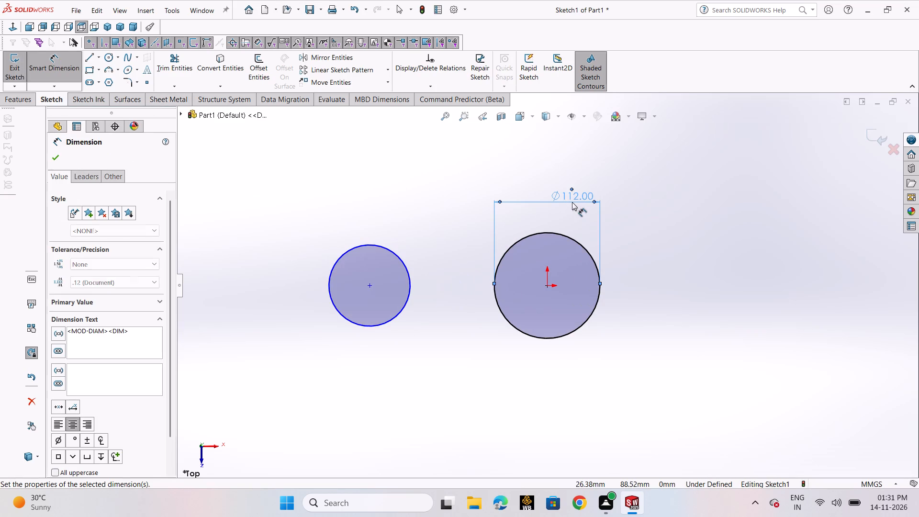
{"action": "left_click", "coordinate": [572, 202]}
{"action": "type", "text": "12"}
{"action": "key", "text": "Return"}
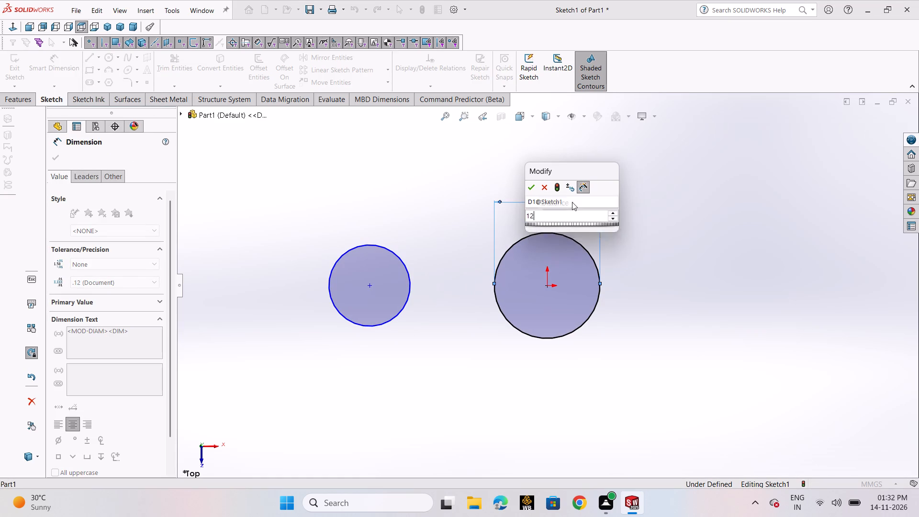
Dimension the circle left of the origin to a diameter of 8 mm.
{"action": "left_click", "coordinate": [400, 257]}
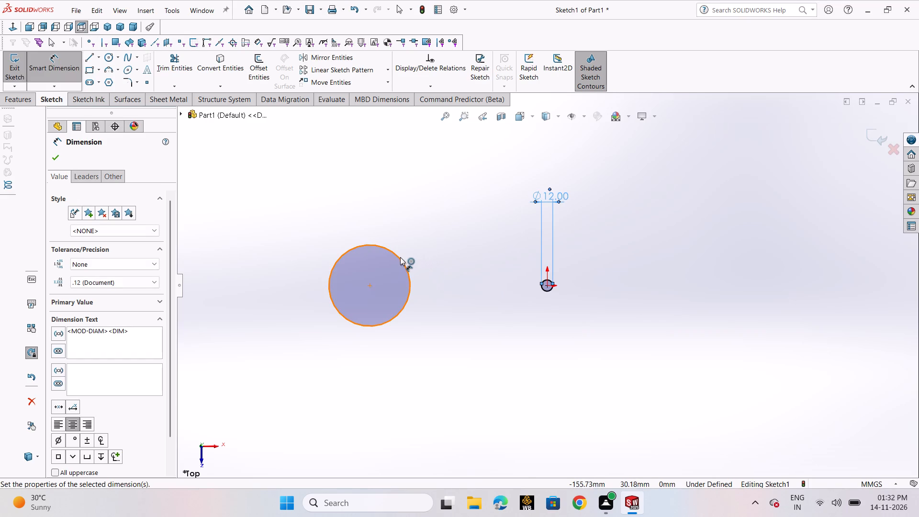
{"action": "left_click", "coordinate": [416, 203]}
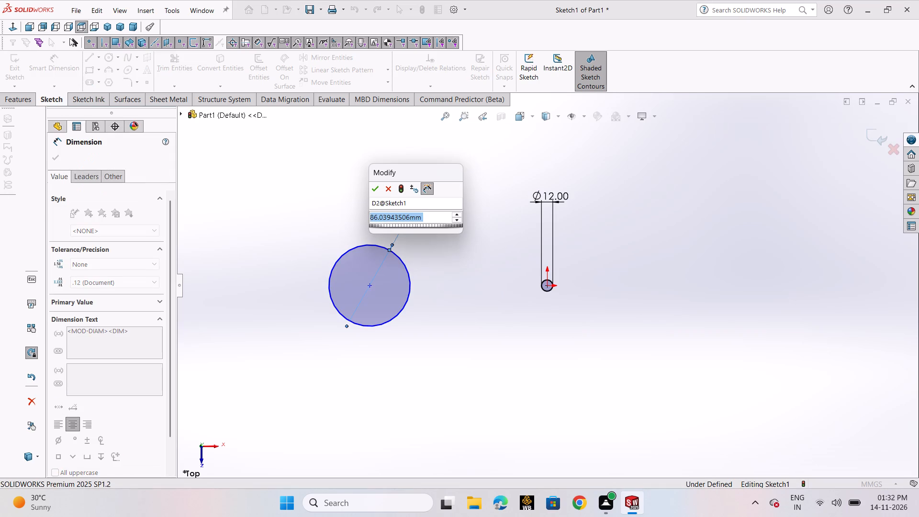
{"action": "key", "text": "8"}
{"action": "key", "text": "Return"}
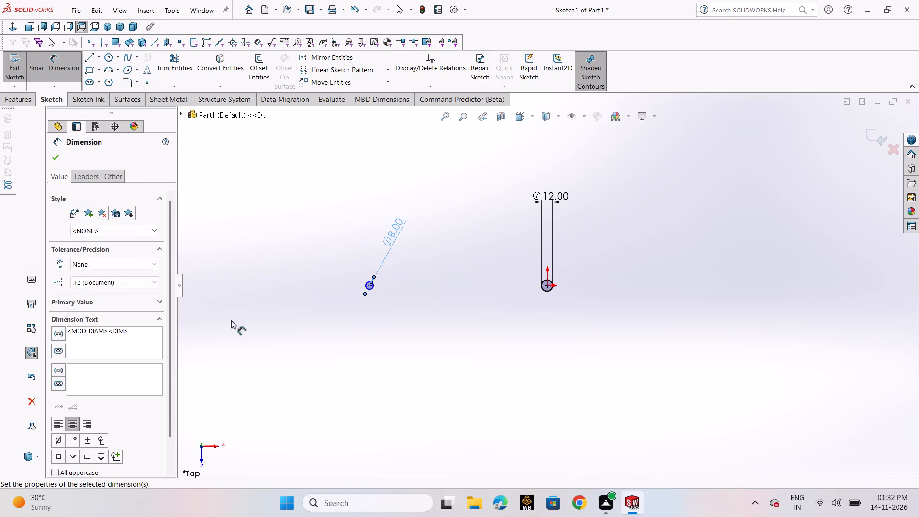
{"action": "left_click", "coordinate": [51, 157]}
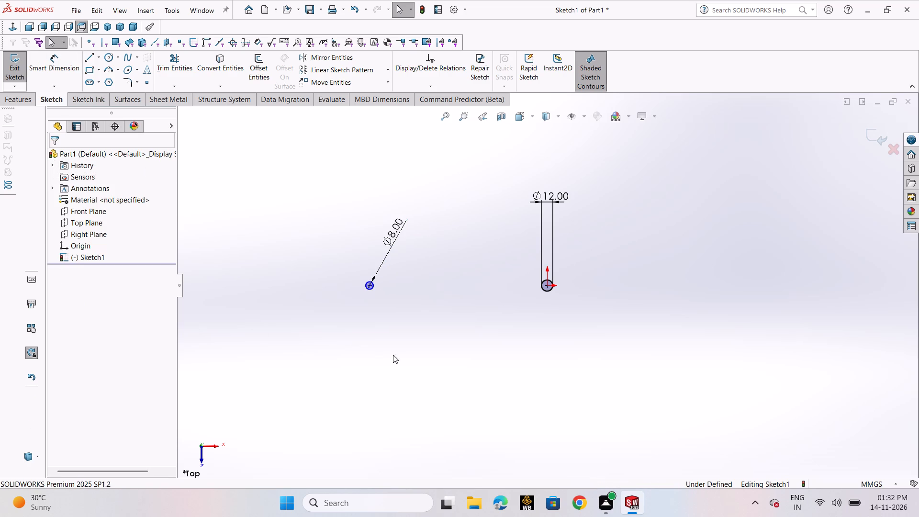
Dimension the horizontal distance between the centres of the two circles to 12 mm.
{"action": "scroll", "coordinate": [400, 356], "scroll_direction": "down", "scroll_amount": 2}
{"action": "scroll", "coordinate": [621, 208], "scroll_direction": "down", "scroll_amount": 1}
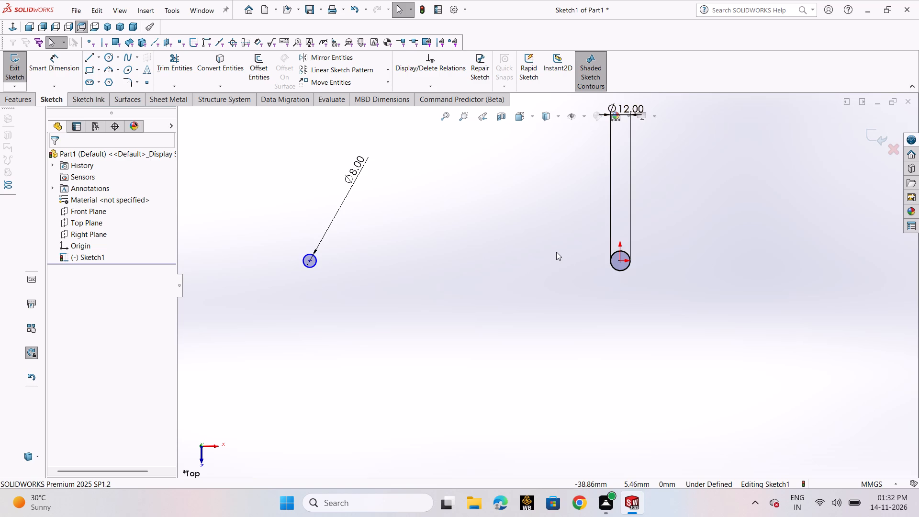
{"action": "left_click", "coordinate": [59, 64]}
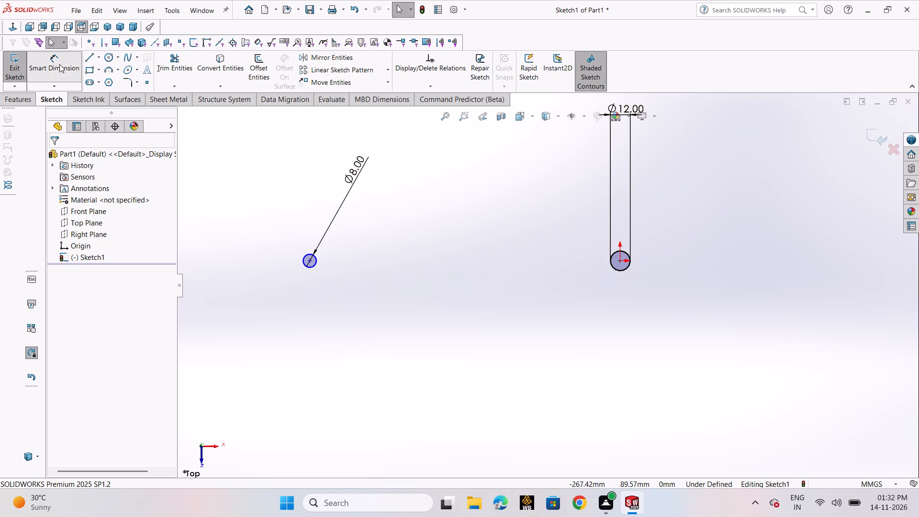
{"action": "left_click", "coordinate": [309, 263]}
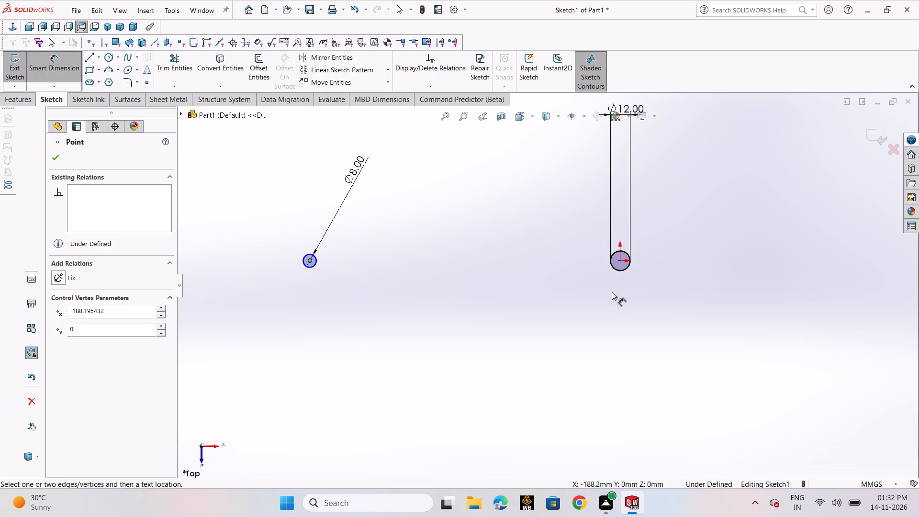
{"action": "left_click", "coordinate": [620, 262]}
{"action": "left_click", "coordinate": [513, 323]}
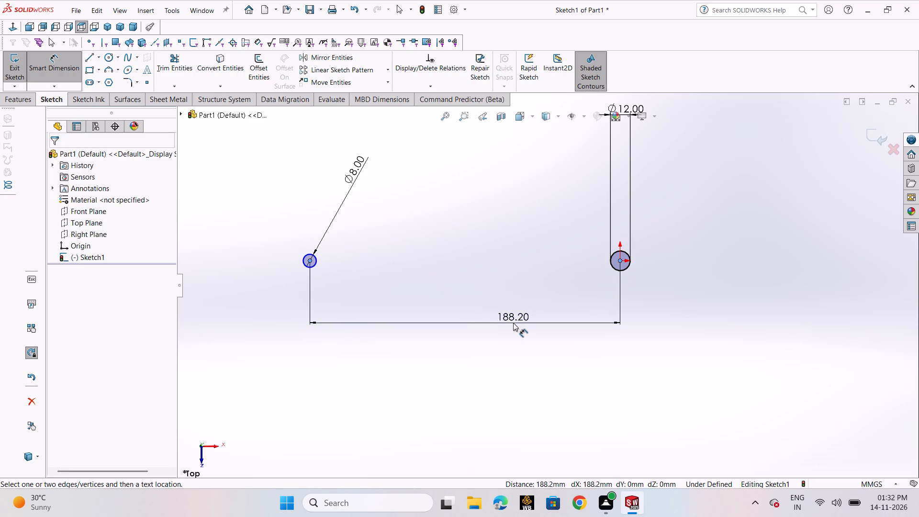
{"action": "type", "text": "12"}
{"action": "key", "text": "Return"}
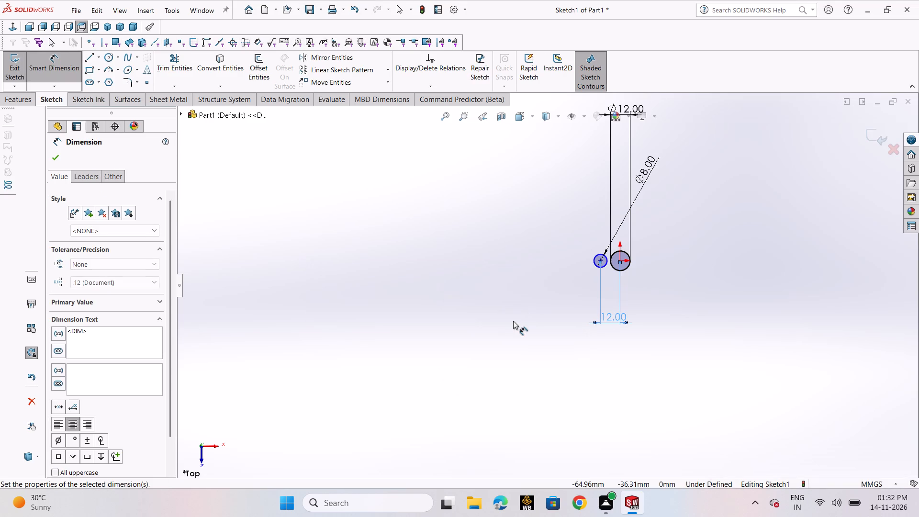
{"action": "left_click", "coordinate": [52, 162]}
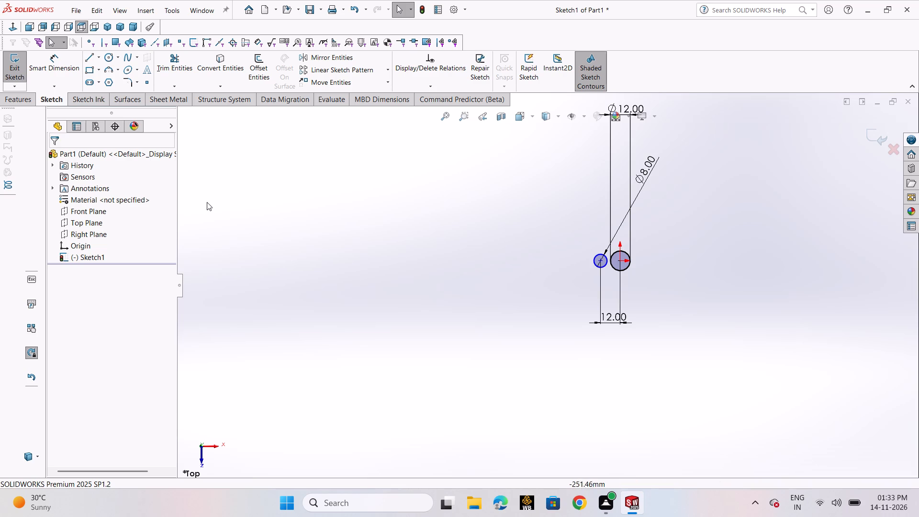
Sketch a corner rectangle of about 5 by 2.9 mm bridging the gap between the circles, its ends overlapping both of them.
{"action": "left_click", "coordinate": [93, 70]}
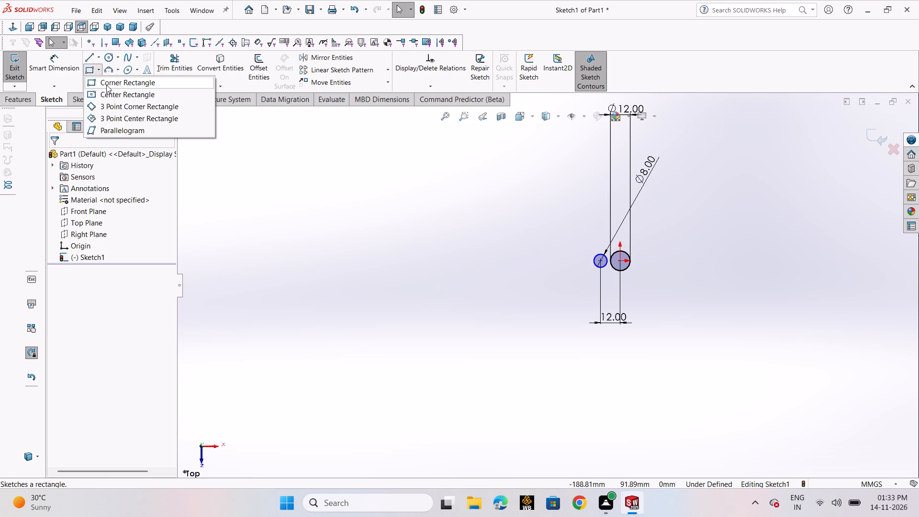
{"action": "left_click", "coordinate": [106, 85]}
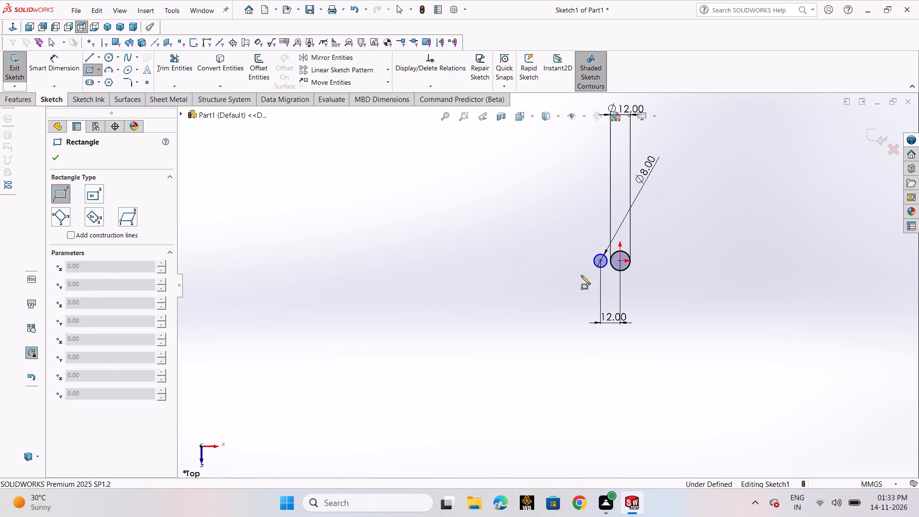
{"action": "scroll", "coordinate": [621, 268], "scroll_direction": "down", "scroll_amount": 6}
{"action": "scroll", "coordinate": [579, 249], "scroll_direction": "down", "scroll_amount": 4}
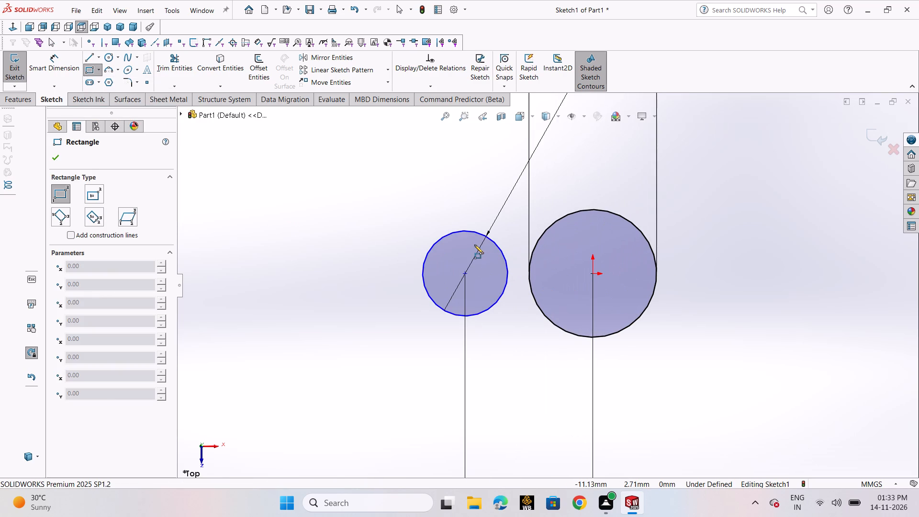
{"action": "left_click", "coordinate": [497, 262]}
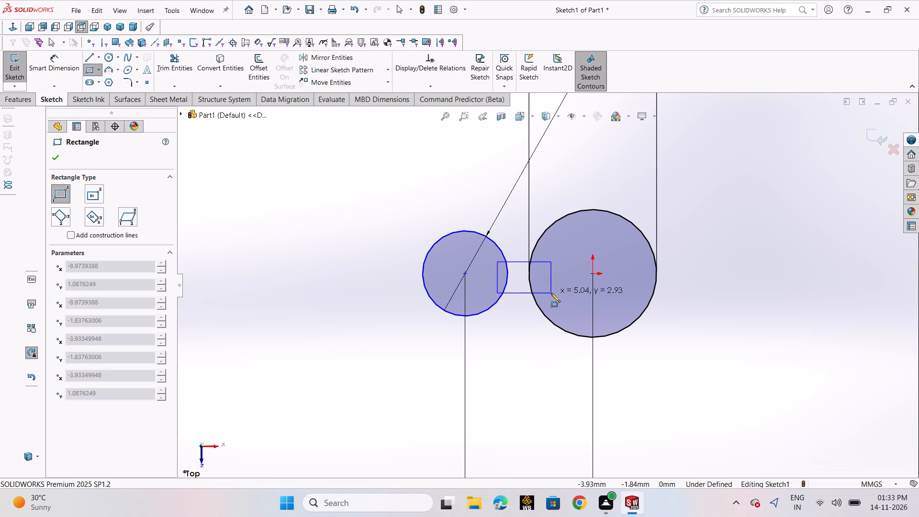
{"action": "left_click", "coordinate": [551, 293]}
{"action": "right_click", "coordinate": [551, 293]}
{"action": "left_click", "coordinate": [573, 301]}
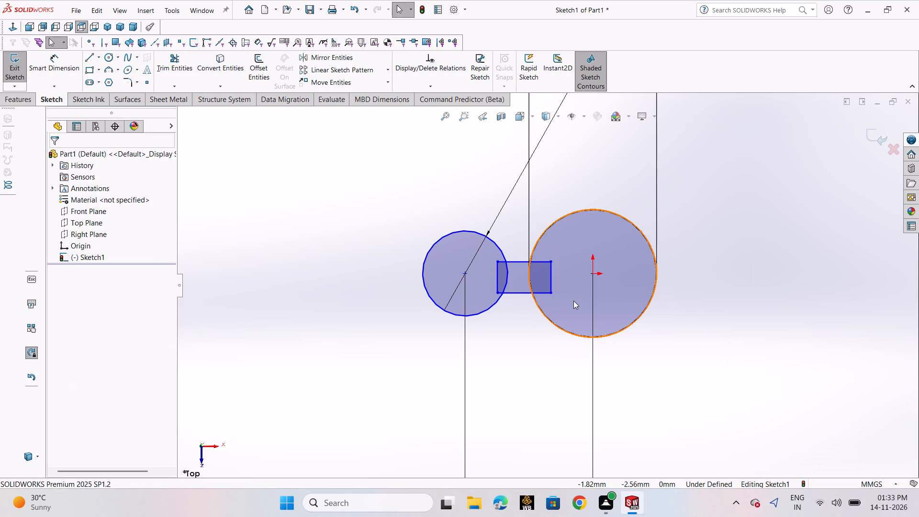
Dimension the distance between the rectangle's upper and lower edges to 4 mm.
{"action": "left_click", "coordinate": [57, 69]}
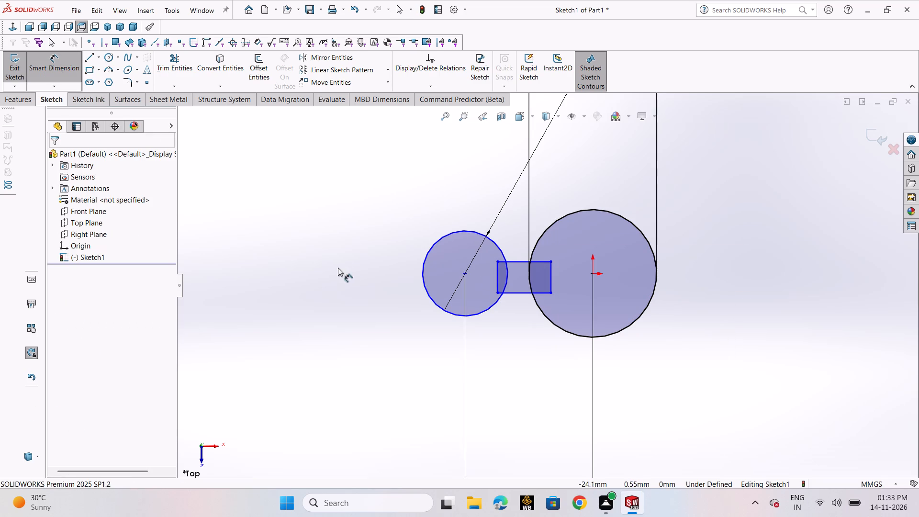
{"action": "left_click", "coordinate": [524, 293]}
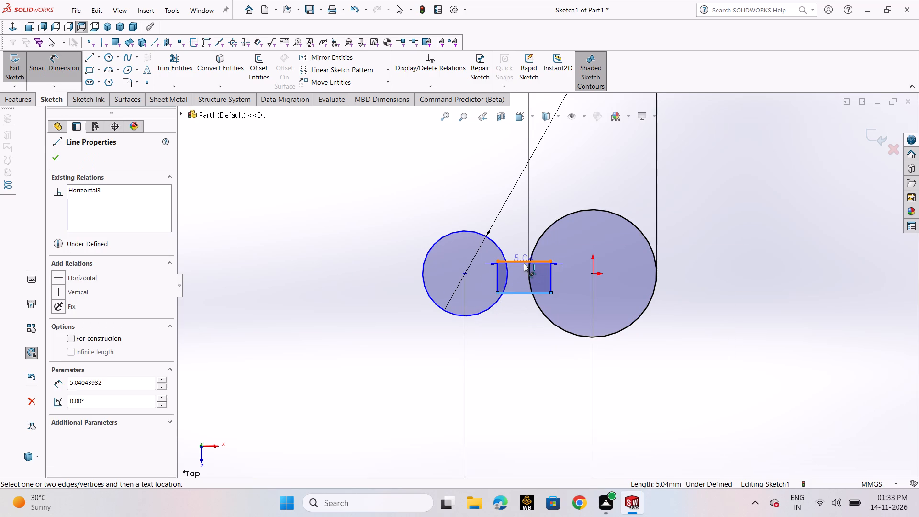
{"action": "left_click", "coordinate": [524, 262]}
{"action": "left_click", "coordinate": [341, 270]}
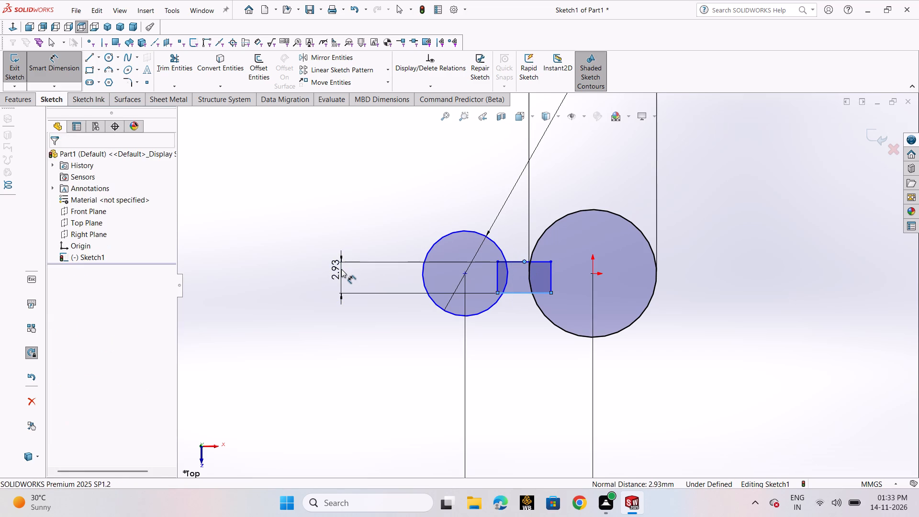
{"action": "key", "text": "4"}
{"action": "key", "text": "Return"}
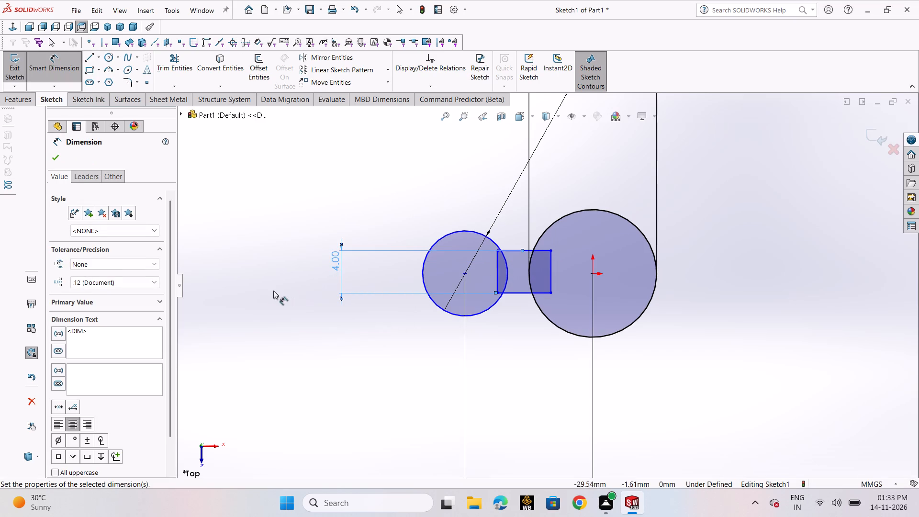
{"action": "left_click", "coordinate": [55, 161]}
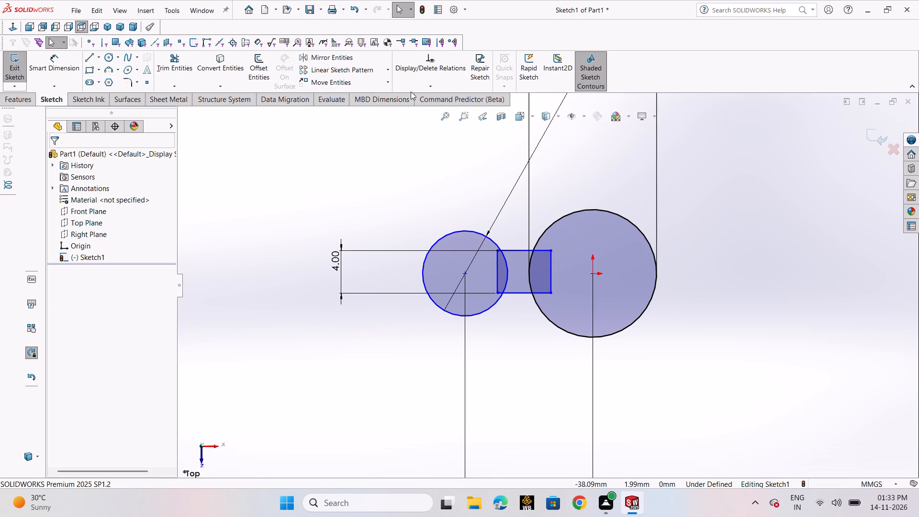
Add a Horizontal relation between the small circle's centre, the midpoint of the rectangle's left edge and the origin.
{"action": "left_click", "coordinate": [424, 91]}
{"action": "left_click", "coordinate": [432, 107]}
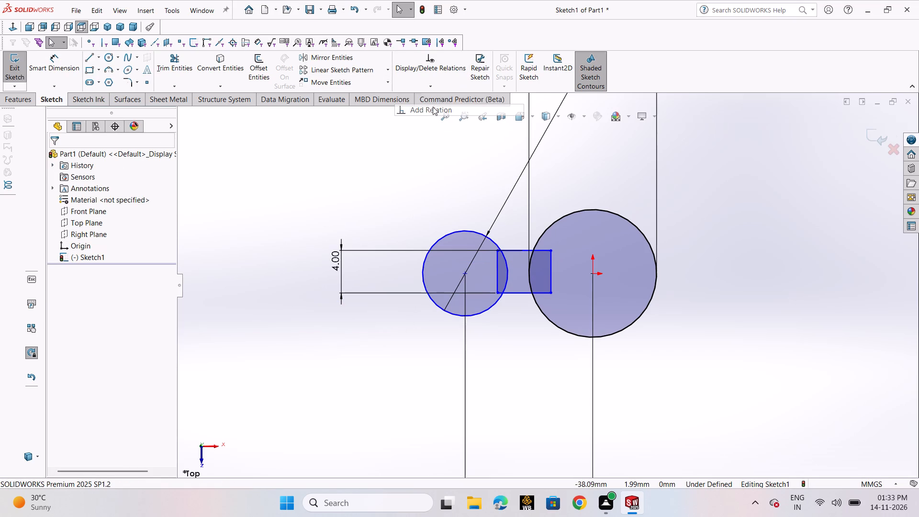
{"action": "left_click", "coordinate": [465, 275]}
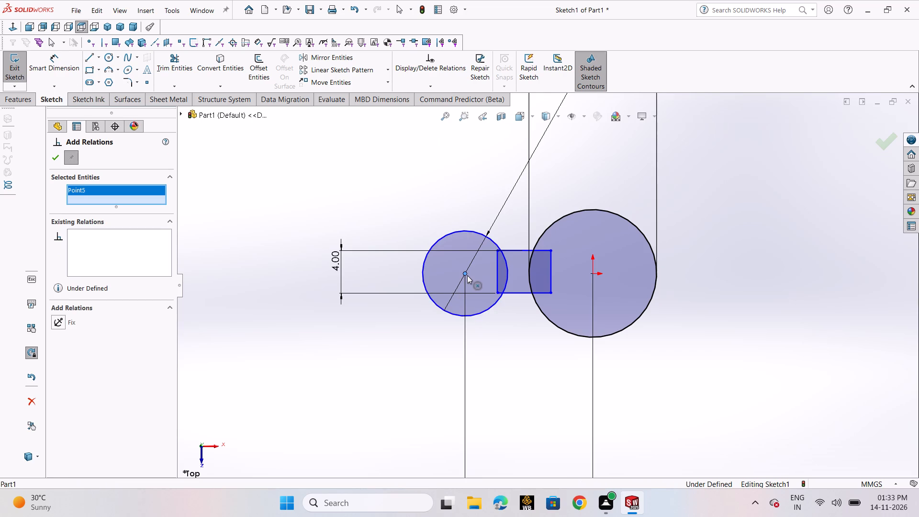
{"action": "left_click", "coordinate": [497, 271]}
{"action": "left_click", "coordinate": [591, 273]}
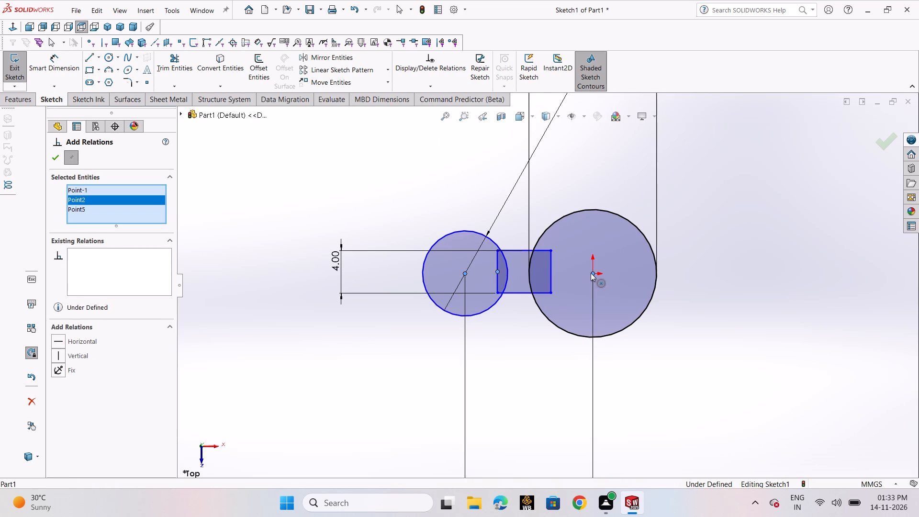
{"action": "left_click", "coordinate": [80, 340]}
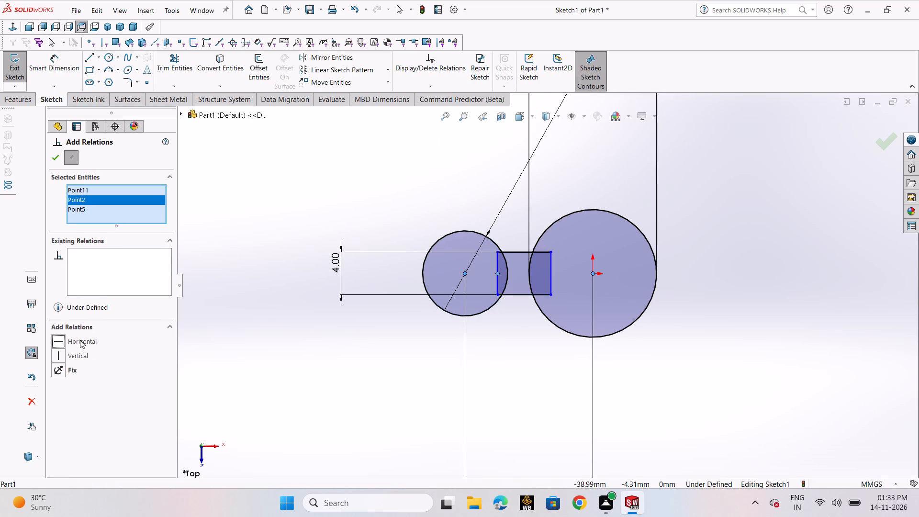
{"action": "left_click", "coordinate": [58, 159]}
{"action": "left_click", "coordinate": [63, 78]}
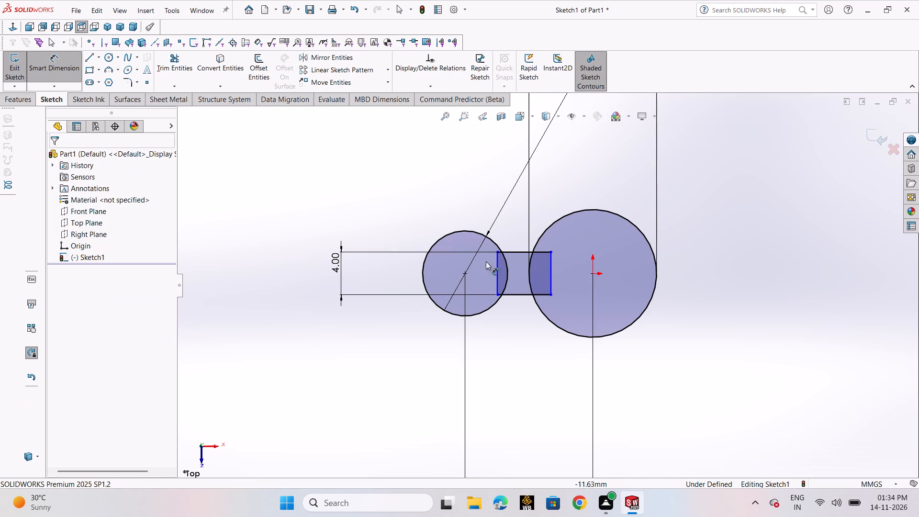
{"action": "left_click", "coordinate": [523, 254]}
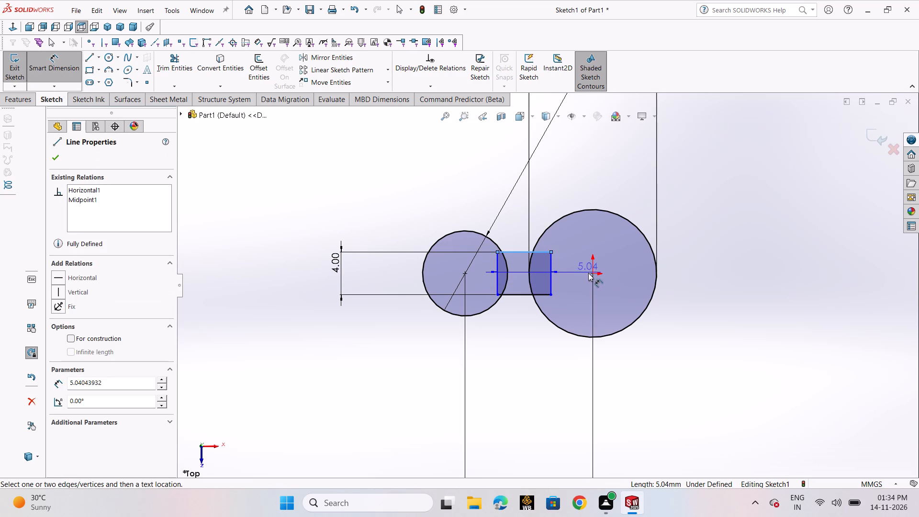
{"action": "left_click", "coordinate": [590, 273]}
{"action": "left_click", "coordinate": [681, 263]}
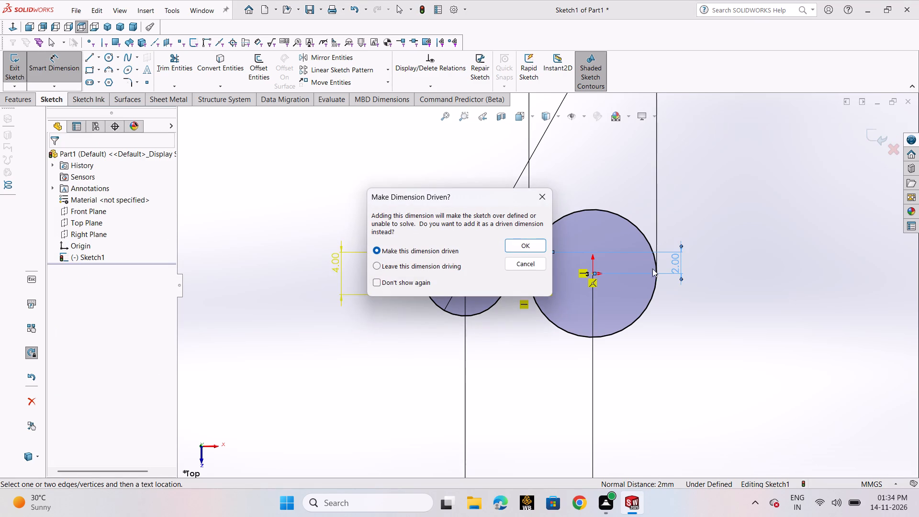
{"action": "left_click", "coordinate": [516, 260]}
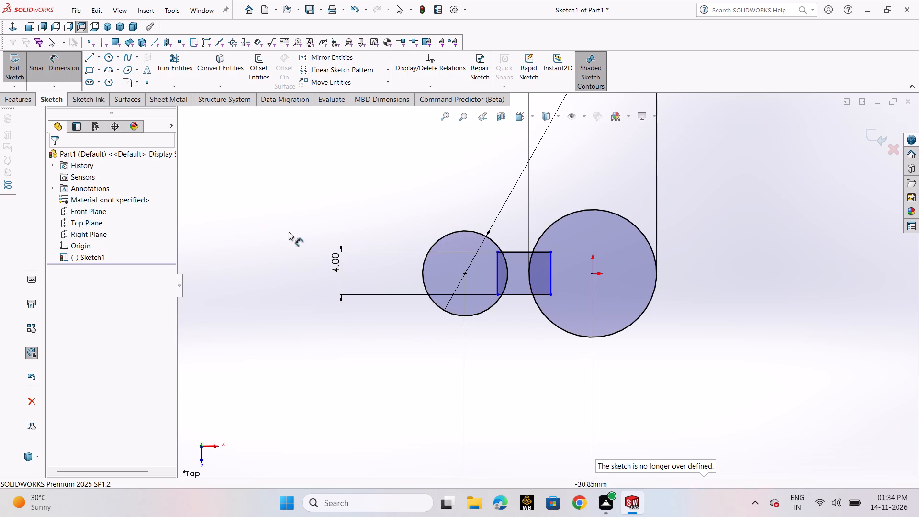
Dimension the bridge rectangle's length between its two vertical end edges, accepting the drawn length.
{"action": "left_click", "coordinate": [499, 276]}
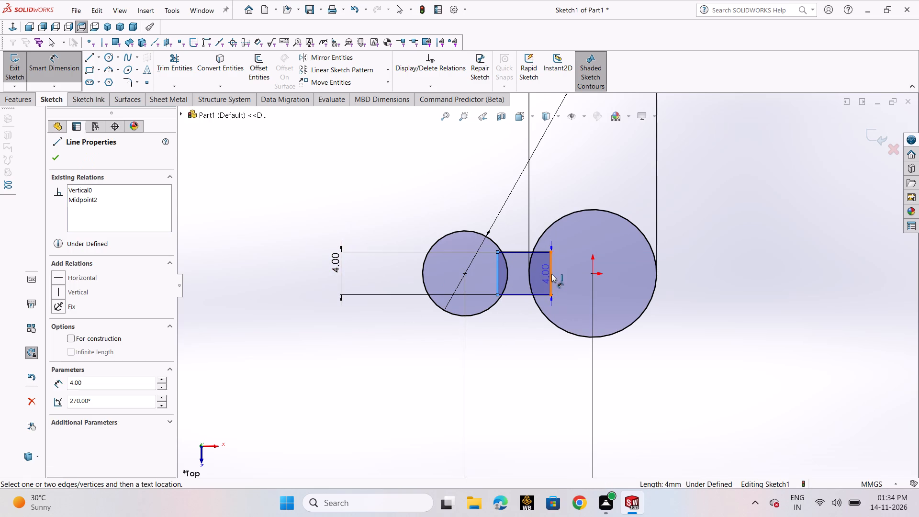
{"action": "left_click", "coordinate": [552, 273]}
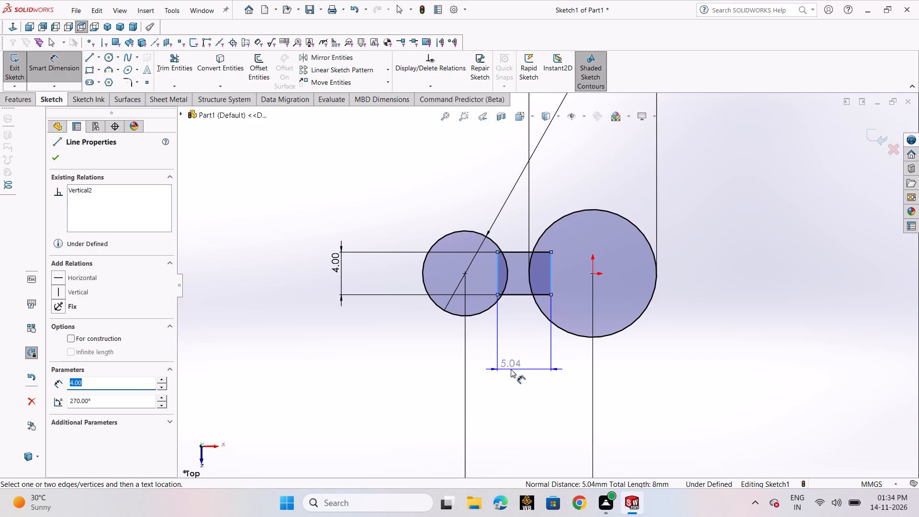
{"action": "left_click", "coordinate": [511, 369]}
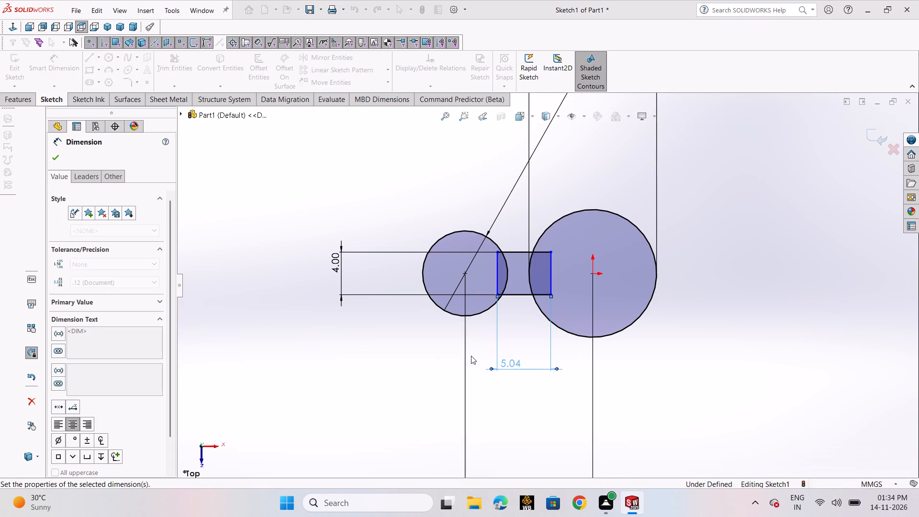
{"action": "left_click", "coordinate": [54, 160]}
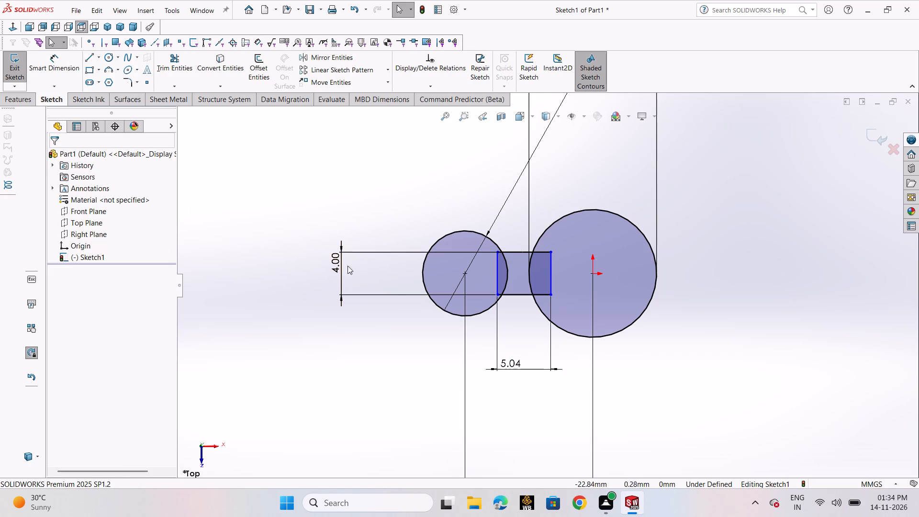
Power trim the circle arcs inside the bridge and the rectangle's ends inside the circles, leaving one continuous outline.
{"action": "left_click", "coordinate": [189, 68]}
{"action": "scroll", "coordinate": [469, 260], "scroll_direction": "down", "scroll_amount": 3}
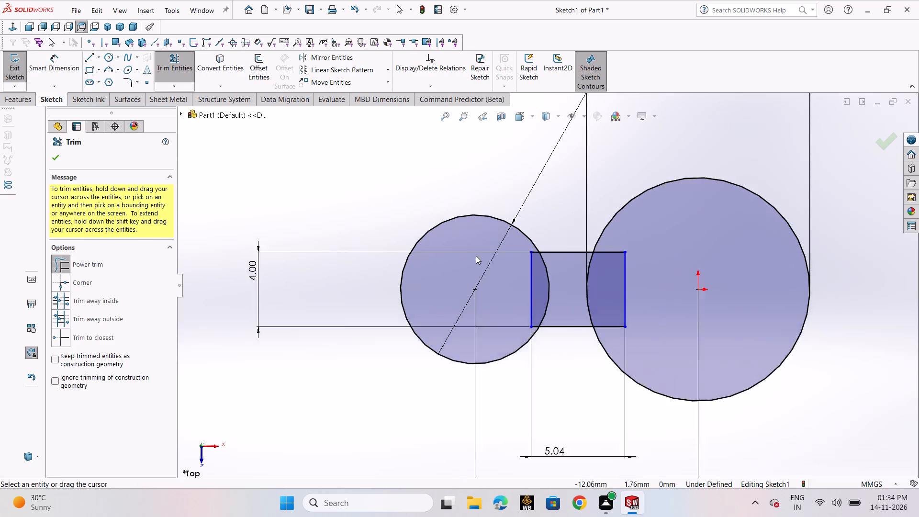
{"action": "left_click_drag", "start_coordinate": [509, 273], "coordinate": [593, 287]}
{"action": "scroll", "coordinate": [535, 259], "scroll_direction": "down", "scroll_amount": 5}
{"action": "left_click_drag", "start_coordinate": [537, 258], "coordinate": [538, 242]}
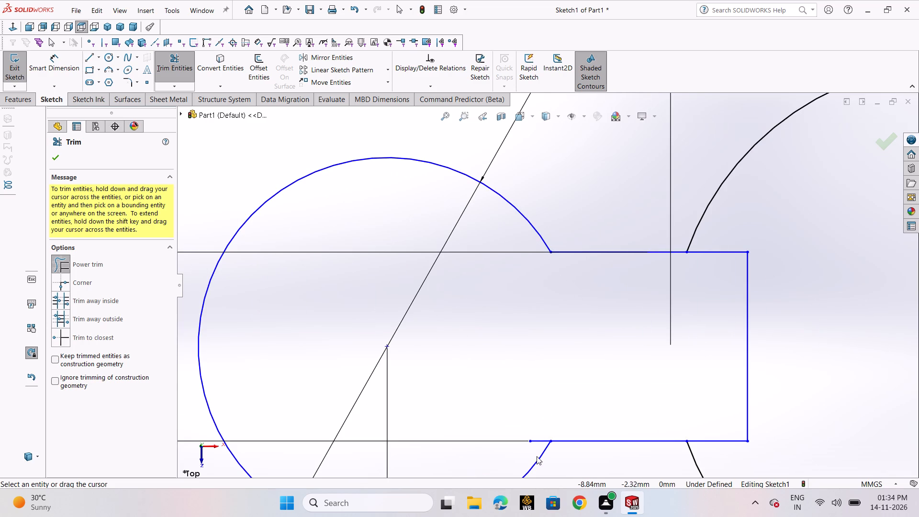
{"action": "left_click_drag", "start_coordinate": [538, 432], "coordinate": [537, 442]}
{"action": "left_click_drag", "start_coordinate": [699, 377], "coordinate": [770, 355]}
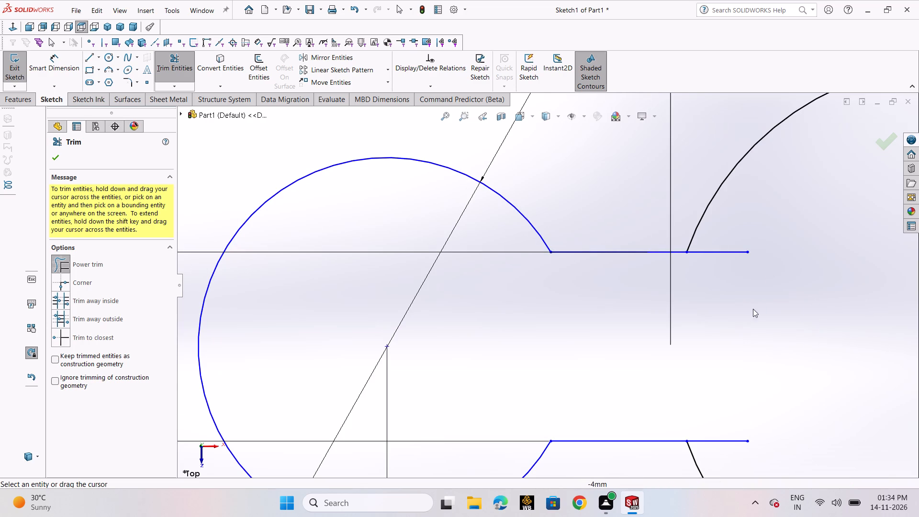
{"action": "left_click_drag", "start_coordinate": [732, 292], "coordinate": [742, 238]}
{"action": "left_click_drag", "start_coordinate": [714, 422], "coordinate": [709, 451]}
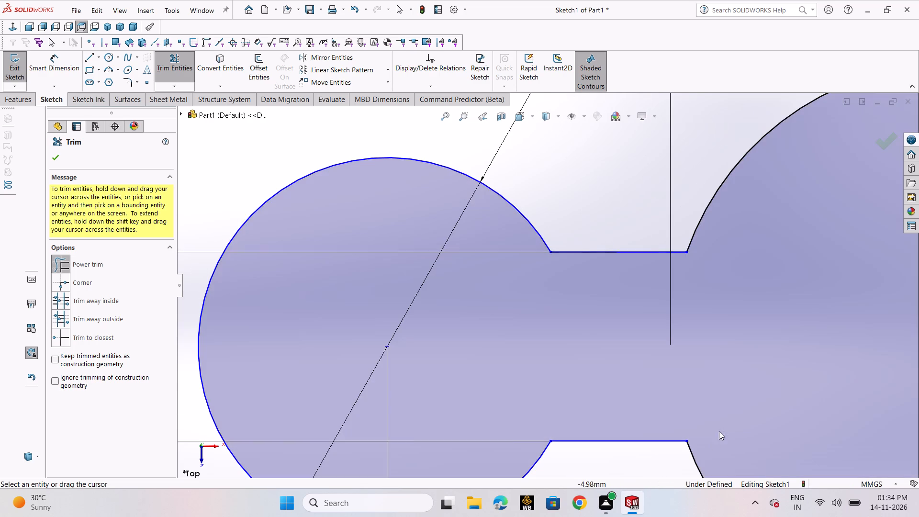
{"action": "scroll", "coordinate": [720, 410], "scroll_direction": "up", "scroll_amount": 3}
{"action": "scroll", "coordinate": [589, 311], "scroll_direction": "up", "scroll_amount": 5}
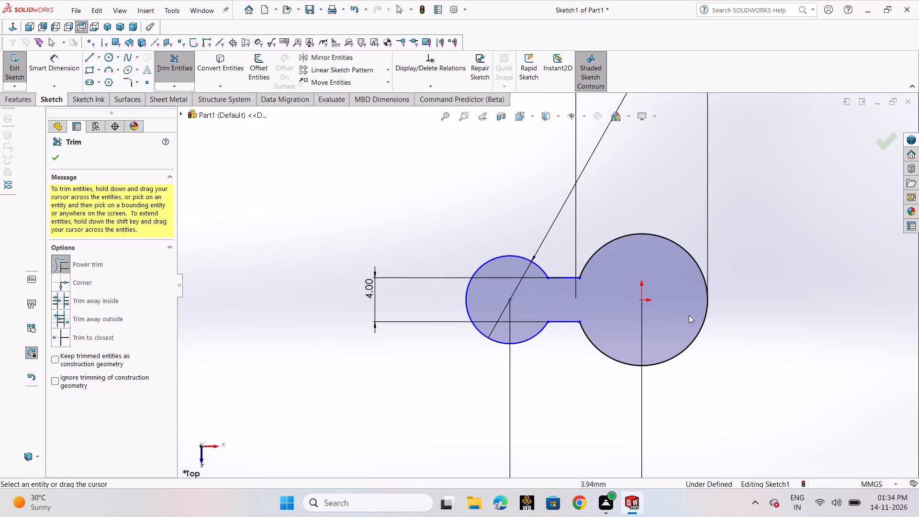
{"action": "left_click", "coordinate": [51, 160]}
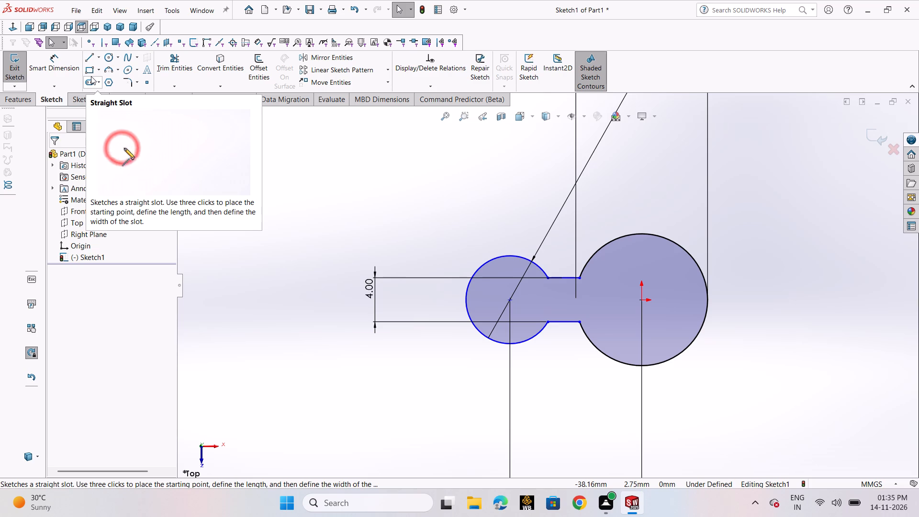
Sketch a horizontal centerline about 9 mm long from the origin away from the small circle, continued by a vertical centerline about 8.7 mm upward.
{"action": "scroll", "coordinate": [713, 235], "scroll_direction": "down", "scroll_amount": 2}
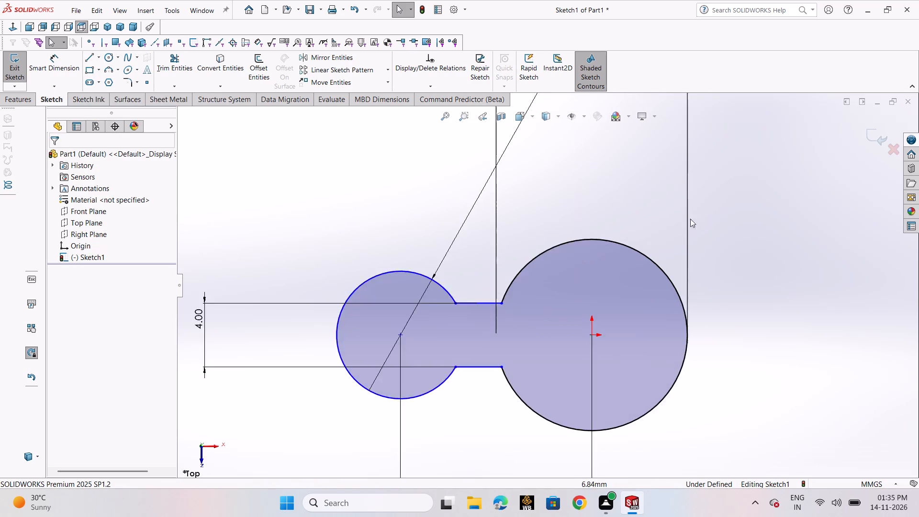
{"action": "scroll", "coordinate": [677, 212], "scroll_direction": "up", "scroll_amount": 4}
{"action": "scroll", "coordinate": [627, 210], "scroll_direction": "up", "scroll_amount": 1}
{"action": "scroll", "coordinate": [596, 216], "scroll_direction": "down", "scroll_amount": 2}
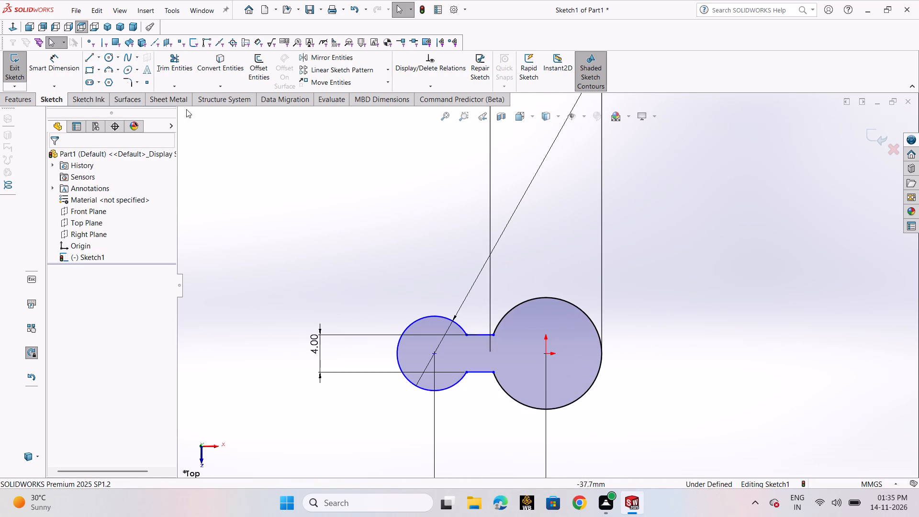
{"action": "left_click", "coordinate": [98, 55]}
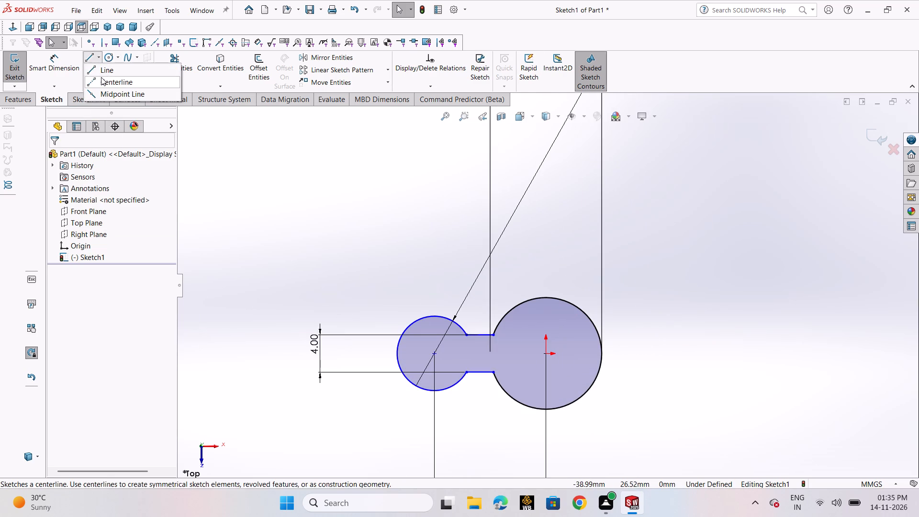
{"action": "left_click", "coordinate": [101, 77]}
{"action": "left_click", "coordinate": [548, 355]}
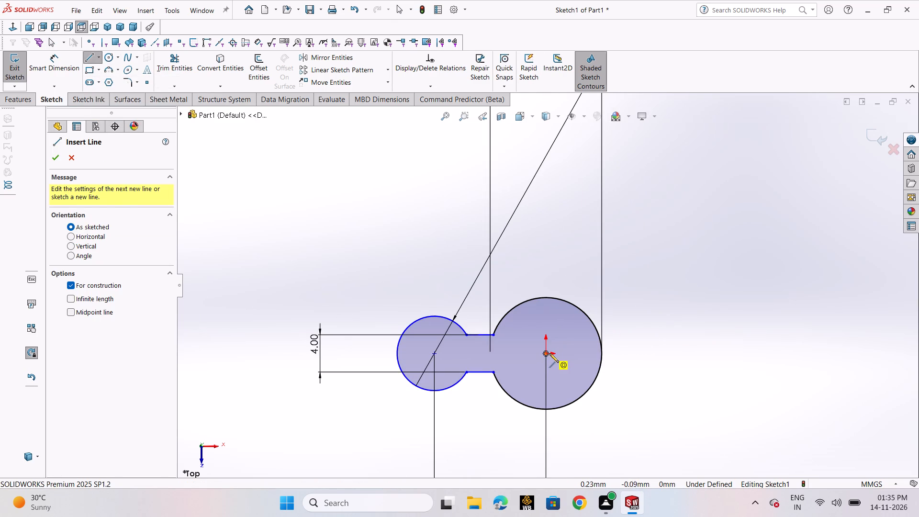
{"action": "left_click", "coordinate": [630, 353]}
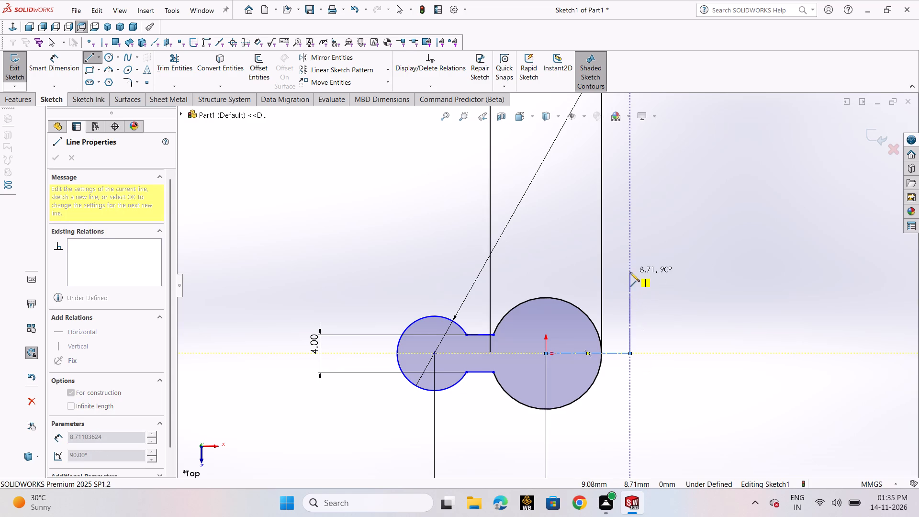
{"action": "left_click", "coordinate": [630, 272]}
{"action": "right_click", "coordinate": [630, 272]}
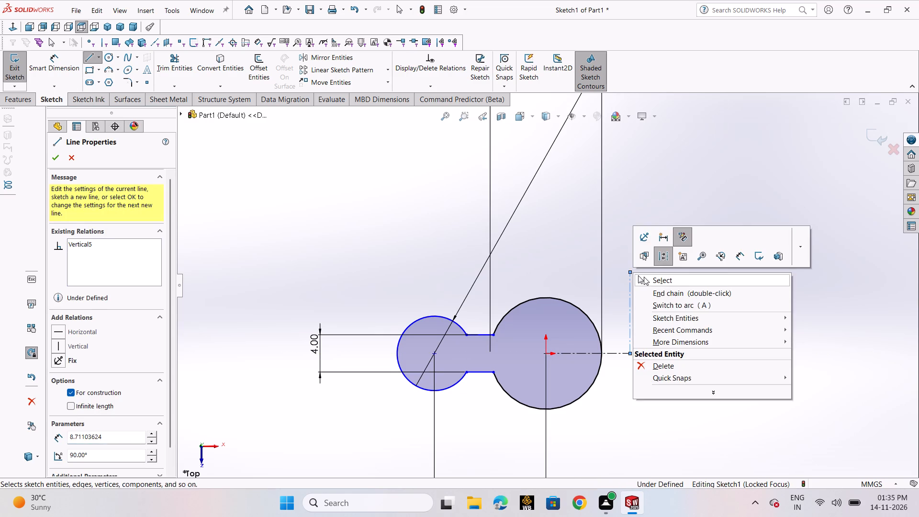
{"action": "left_click", "coordinate": [645, 277]}
Dimension the horizontal centerline's length from the origin to 5 mm.
{"action": "left_click", "coordinate": [61, 73]}
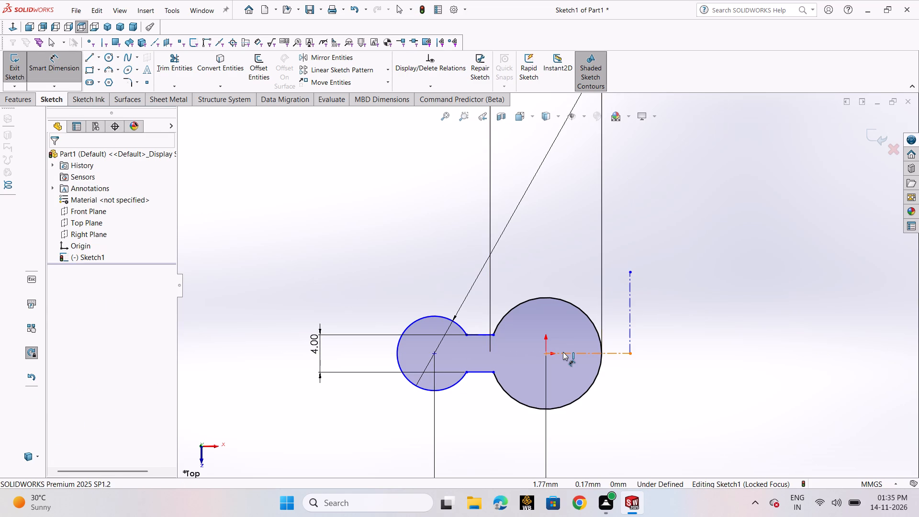
{"action": "left_click", "coordinate": [564, 352]}
{"action": "left_click", "coordinate": [593, 210]}
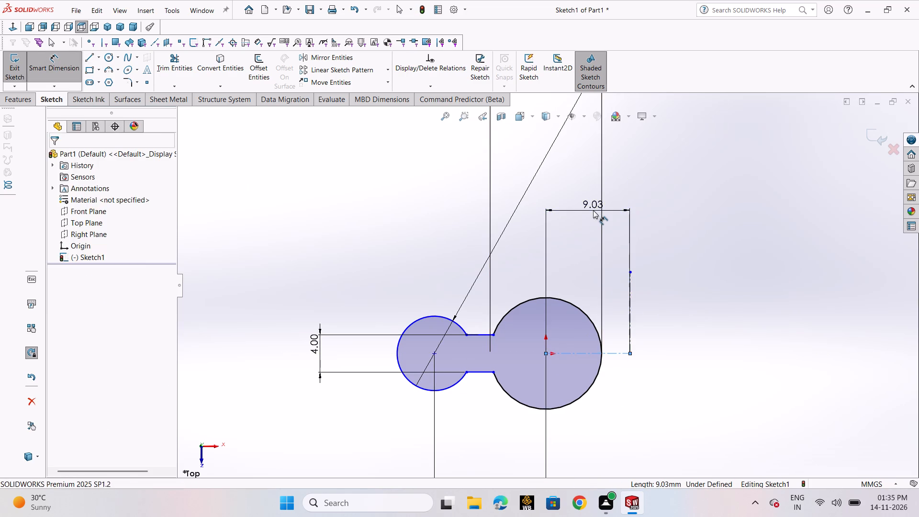
{"action": "key", "text": "5"}
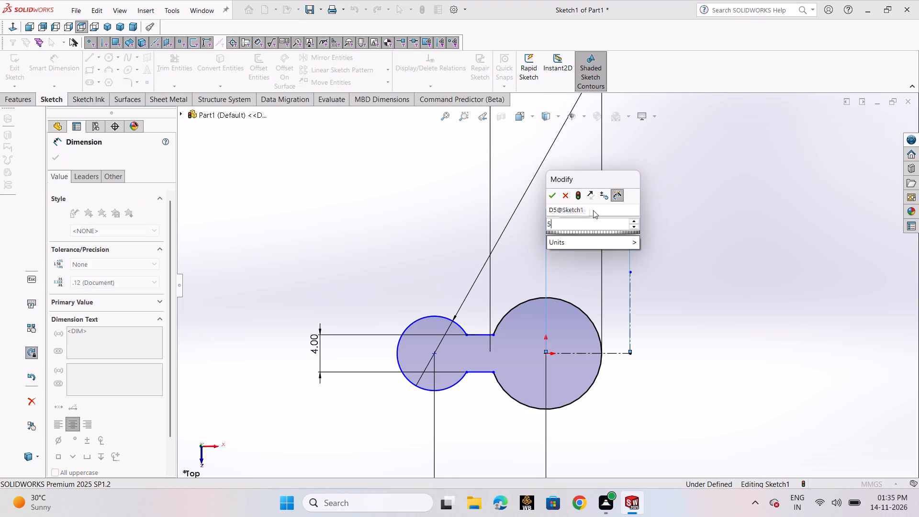
{"action": "key", "text": "Return"}
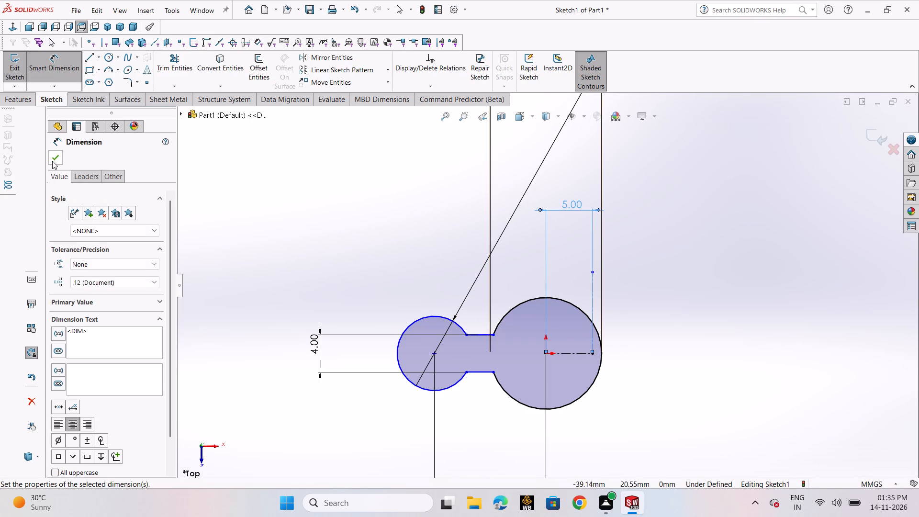
{"action": "left_click", "coordinate": [53, 161]}
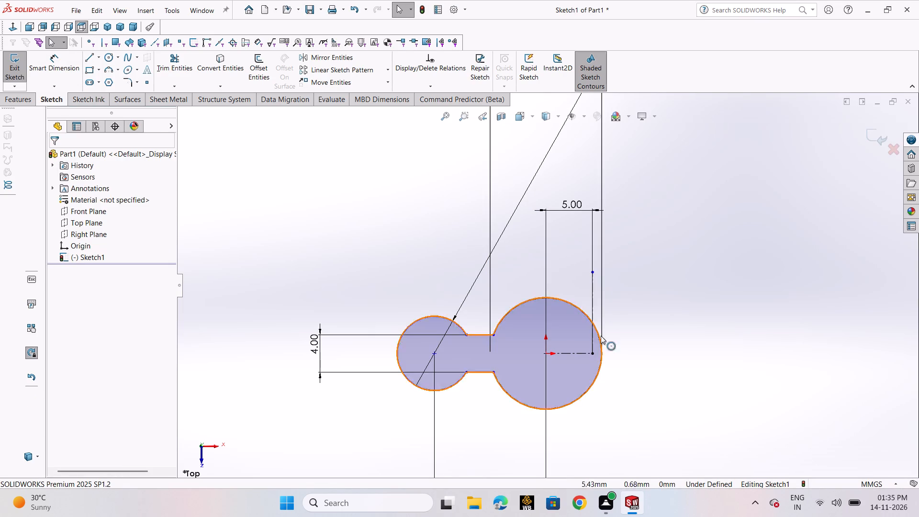
Sketch a vertical solid line about 10.4 mm long along the vertical centerline, crossing the large circle above and below.
{"action": "left_click", "coordinate": [88, 58]}
{"action": "left_click", "coordinate": [92, 68]}
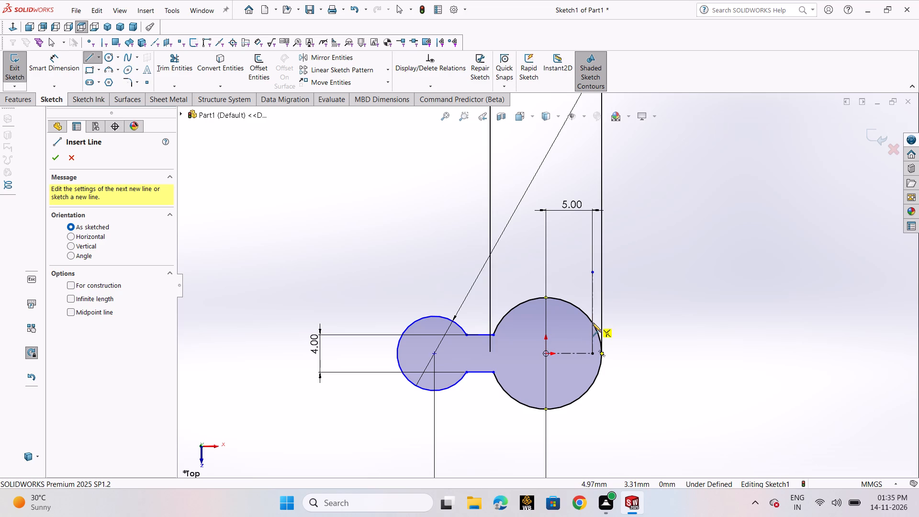
{"action": "scroll", "coordinate": [592, 323], "scroll_direction": "down", "scroll_amount": 2}
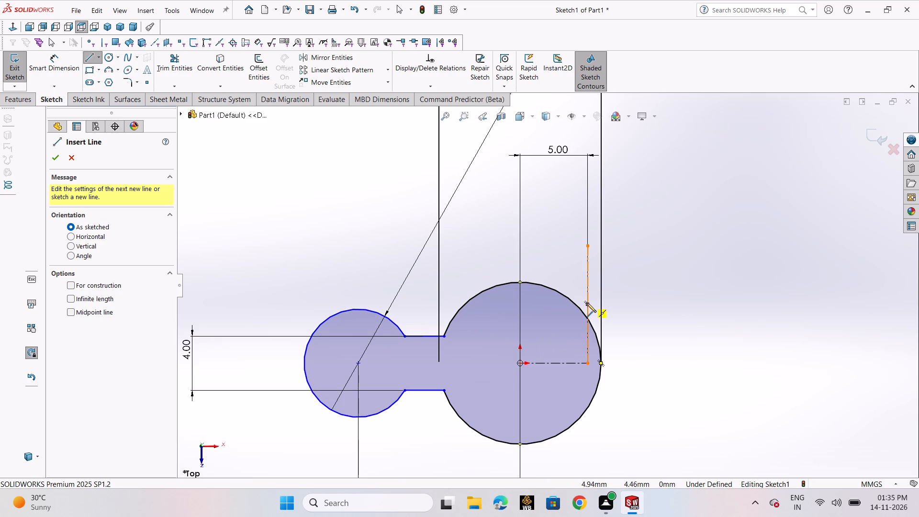
{"action": "left_click", "coordinate": [587, 292]}
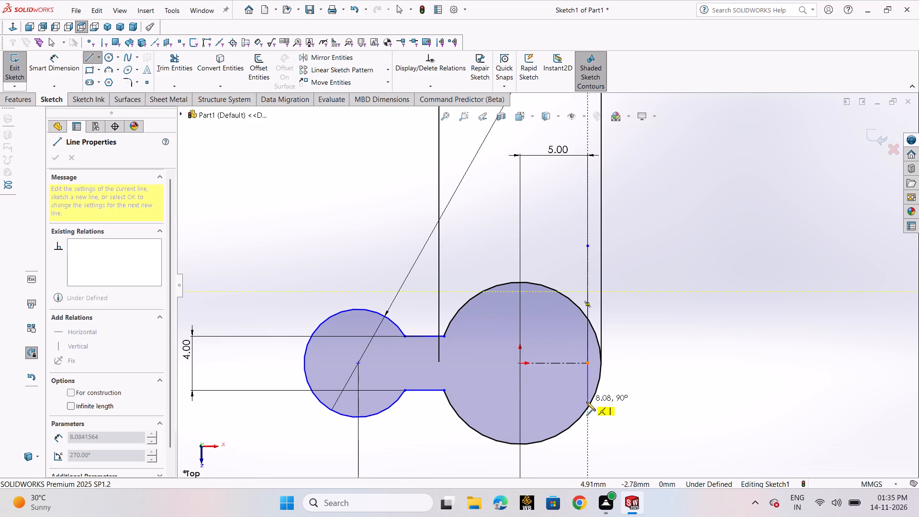
{"action": "left_click", "coordinate": [587, 431]}
{"action": "right_click", "coordinate": [587, 431]}
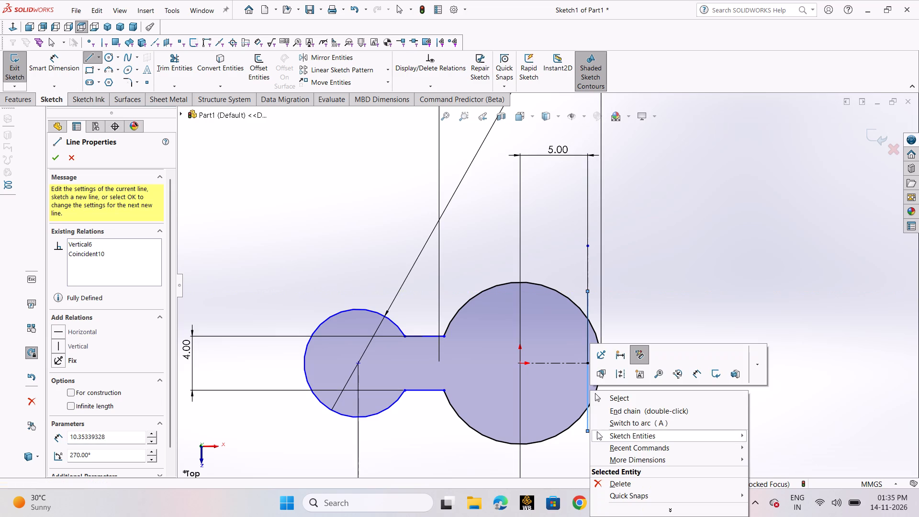
{"action": "left_click", "coordinate": [615, 395]}
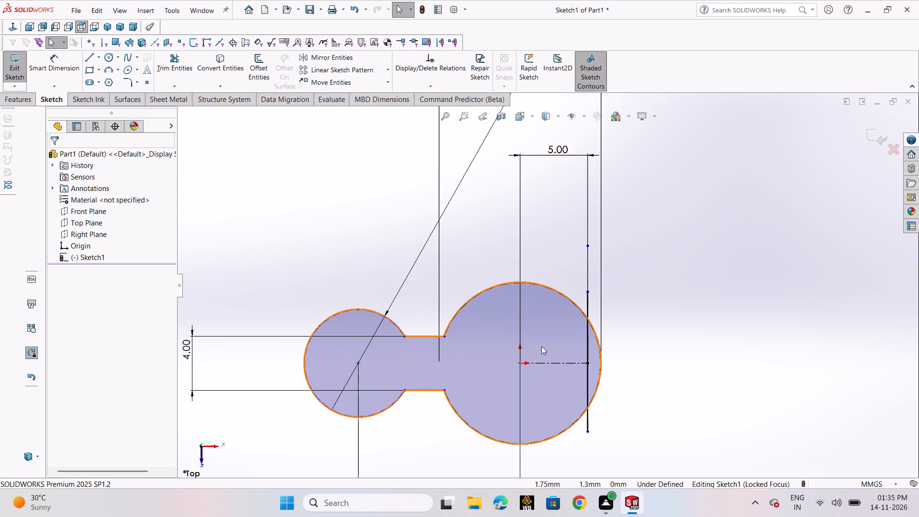
Offset the vertical solid line 3 mm outward, away from the large circle's centre, using the reversed direction.
{"action": "left_click", "coordinate": [266, 70]}
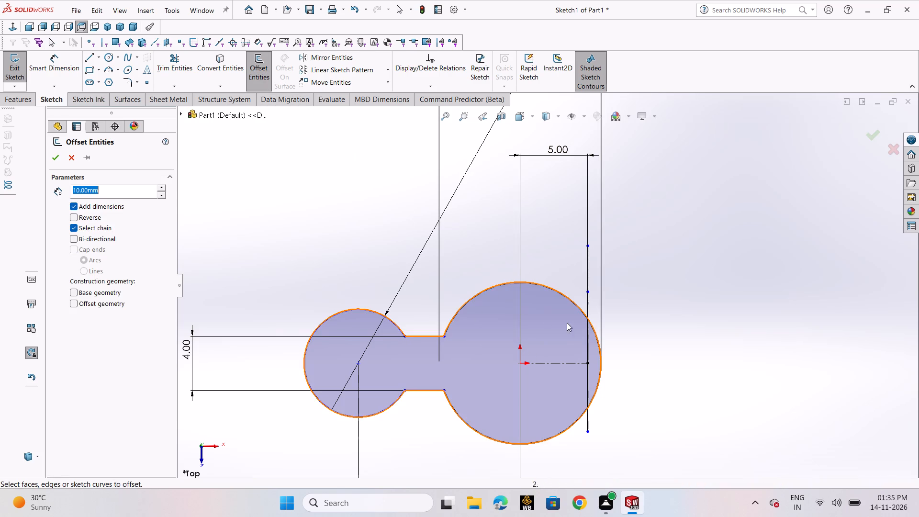
{"action": "left_click", "coordinate": [590, 305]}
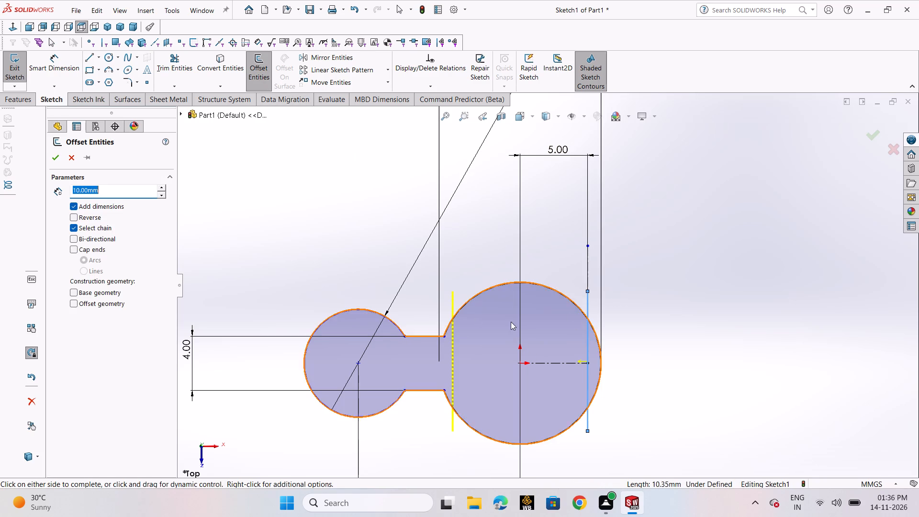
{"action": "left_click", "coordinate": [74, 215]}
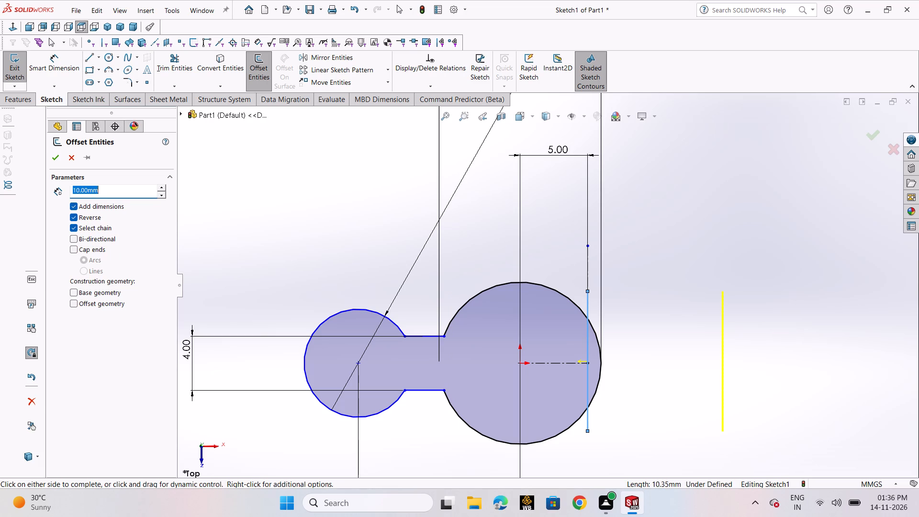
{"action": "key", "text": "3"}
{"action": "key", "text": "Return"}
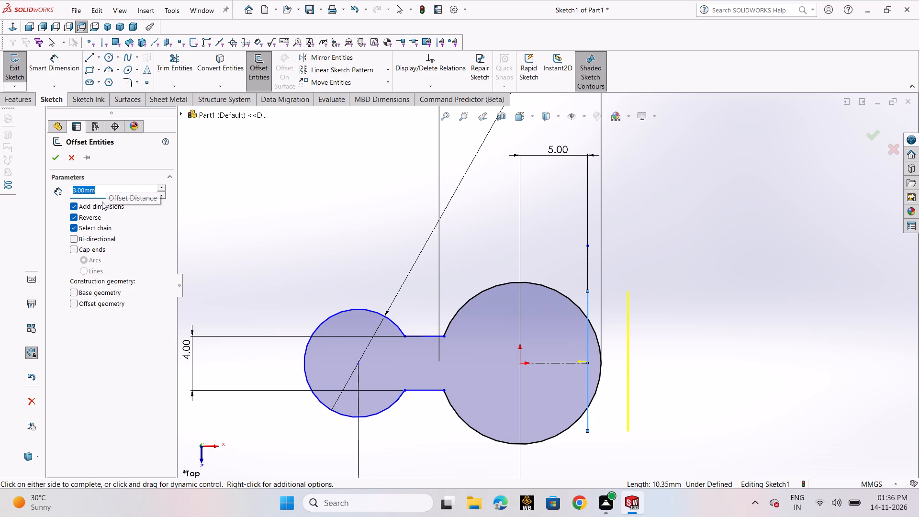
{"action": "left_click", "coordinate": [52, 159]}
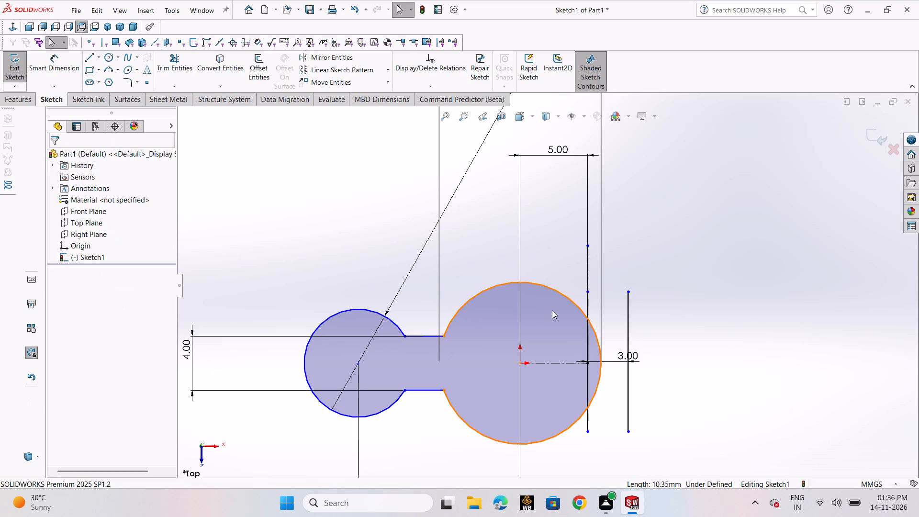
Dimension the length of the outer offset vertical line to 4 mm.
{"action": "left_click", "coordinate": [652, 336]}
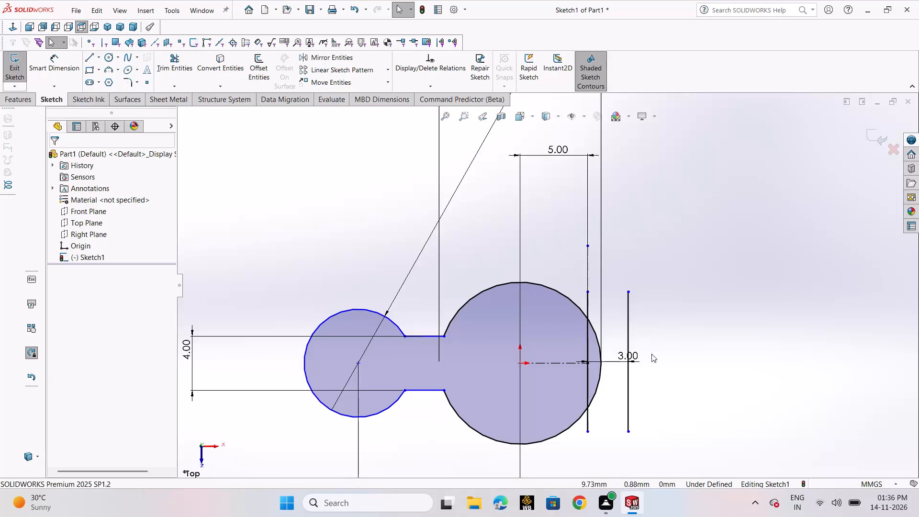
{"action": "scroll", "coordinate": [652, 359], "scroll_direction": "up", "scroll_amount": 1}
{"action": "left_click", "coordinate": [46, 66]}
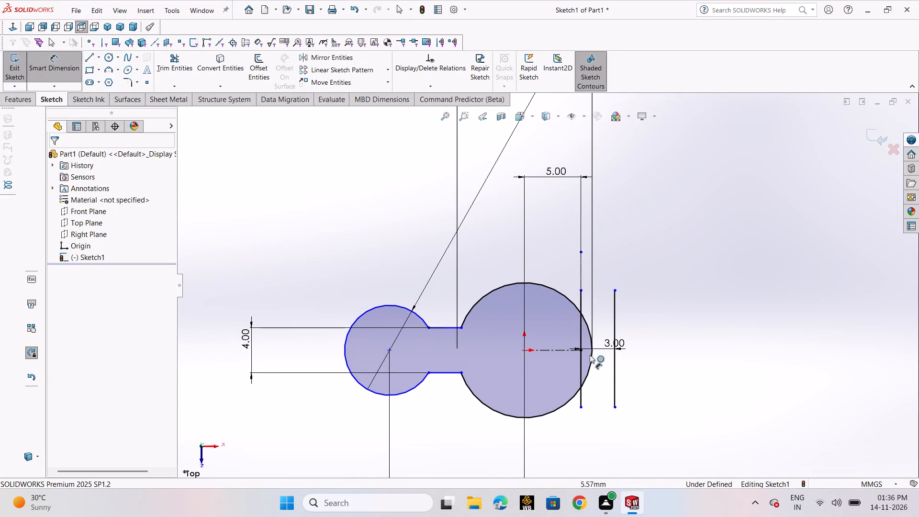
{"action": "left_click", "coordinate": [613, 322]}
{"action": "left_click", "coordinate": [647, 369]}
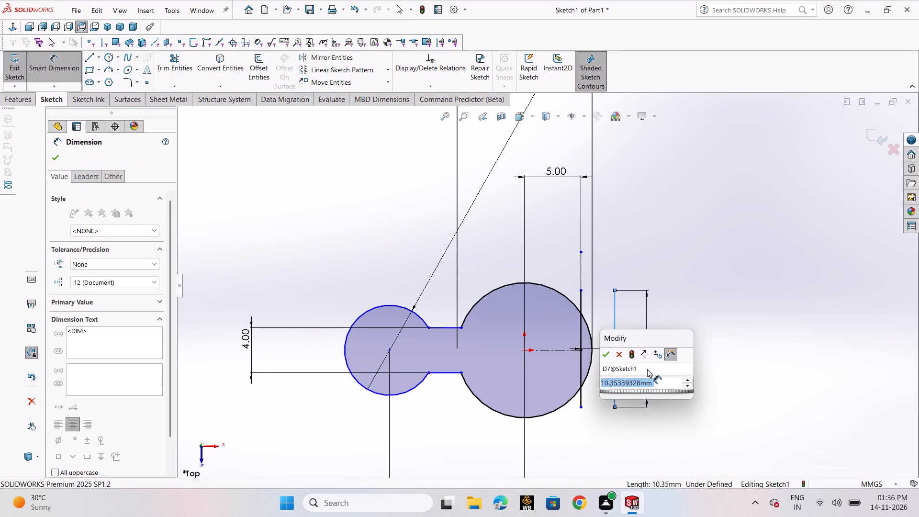
{"action": "key", "text": "4"}
{"action": "key", "text": "Return"}
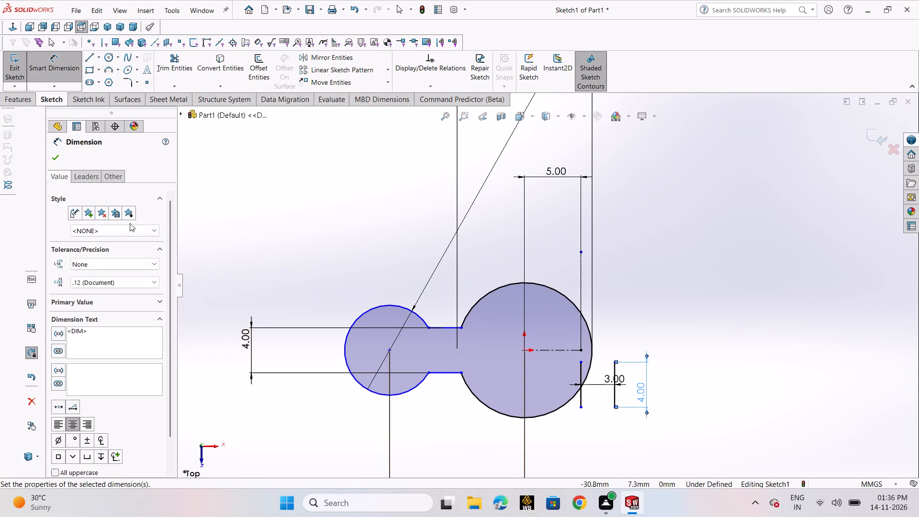
{"action": "left_click", "coordinate": [58, 155]}
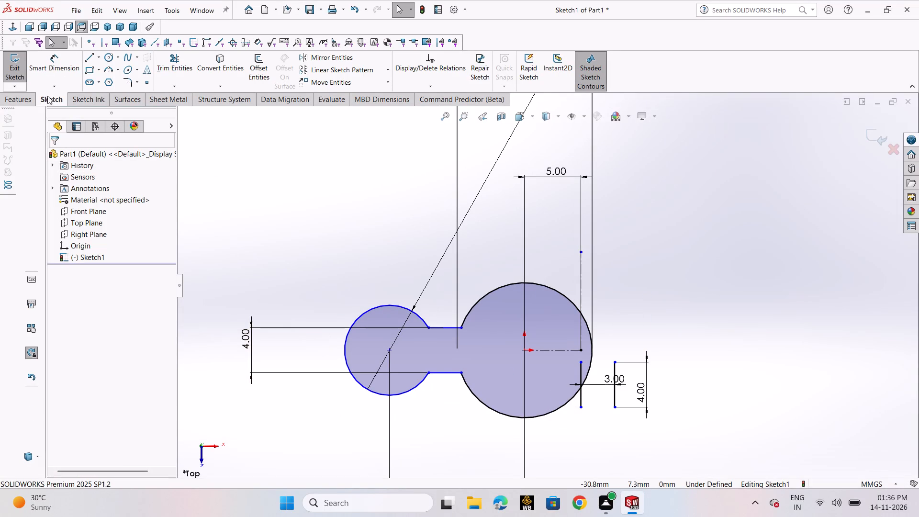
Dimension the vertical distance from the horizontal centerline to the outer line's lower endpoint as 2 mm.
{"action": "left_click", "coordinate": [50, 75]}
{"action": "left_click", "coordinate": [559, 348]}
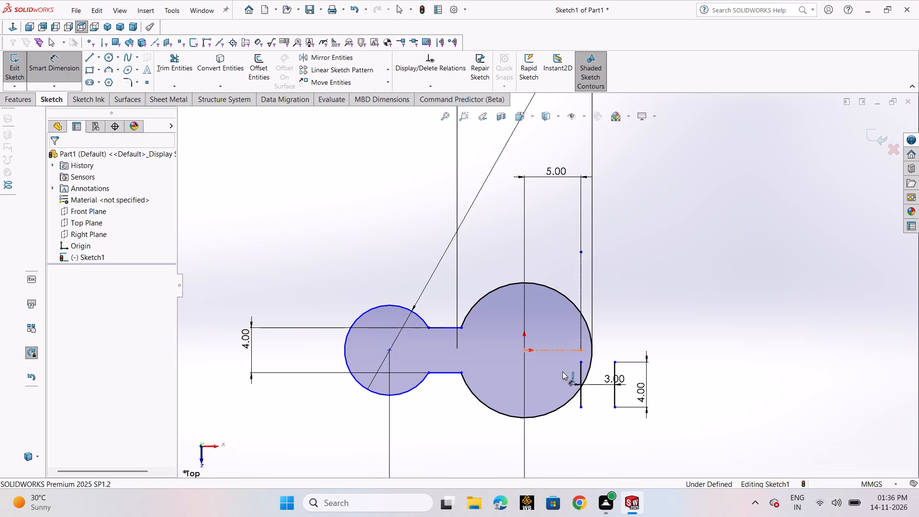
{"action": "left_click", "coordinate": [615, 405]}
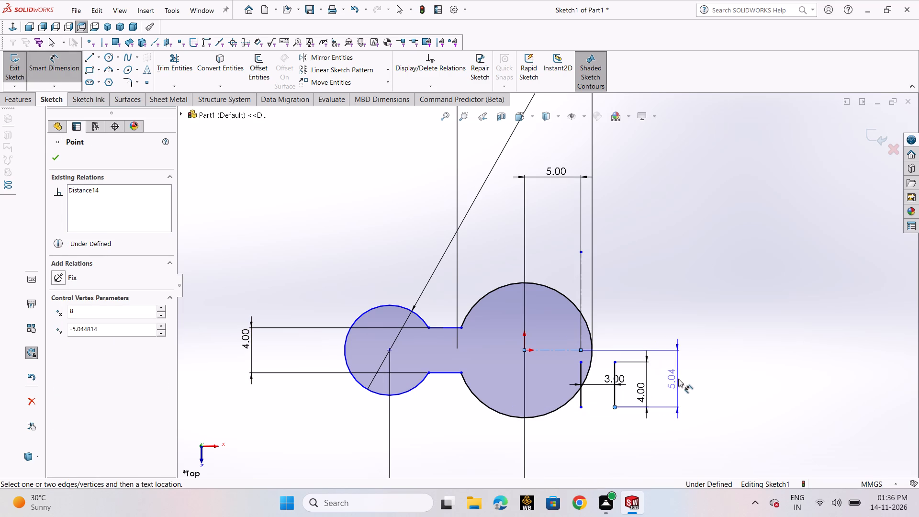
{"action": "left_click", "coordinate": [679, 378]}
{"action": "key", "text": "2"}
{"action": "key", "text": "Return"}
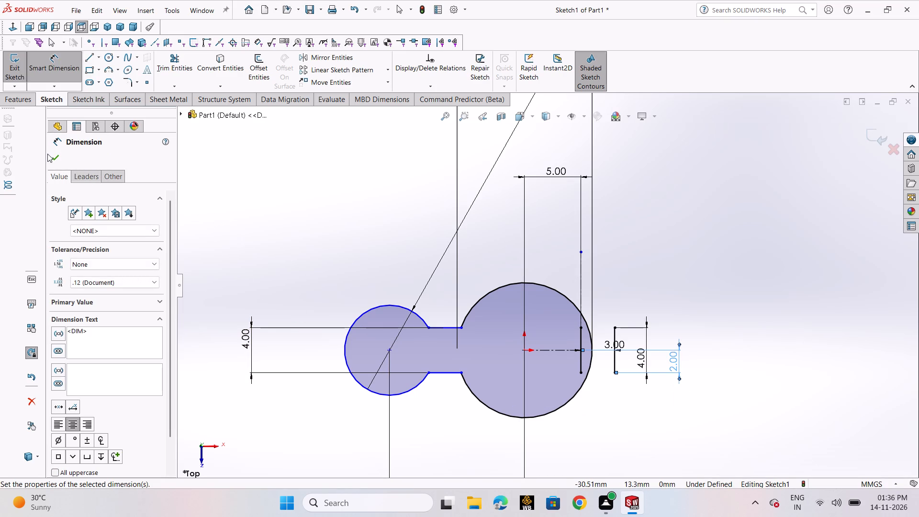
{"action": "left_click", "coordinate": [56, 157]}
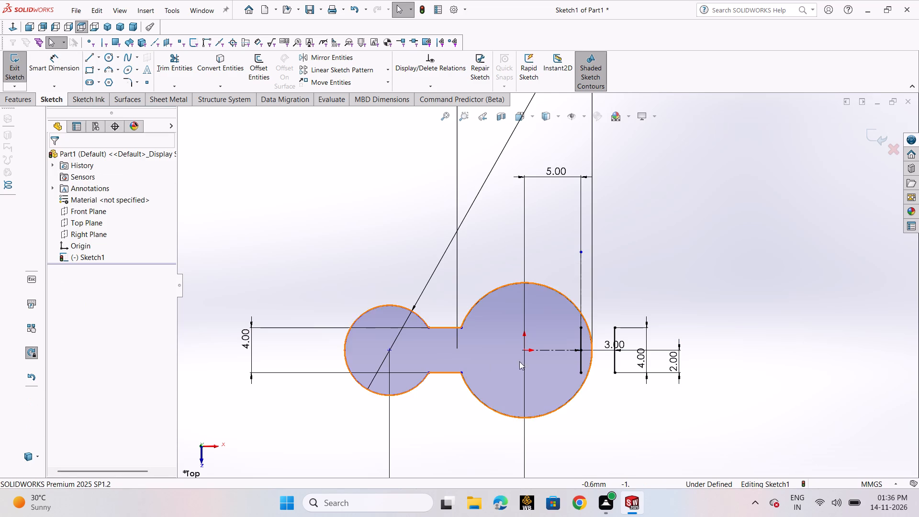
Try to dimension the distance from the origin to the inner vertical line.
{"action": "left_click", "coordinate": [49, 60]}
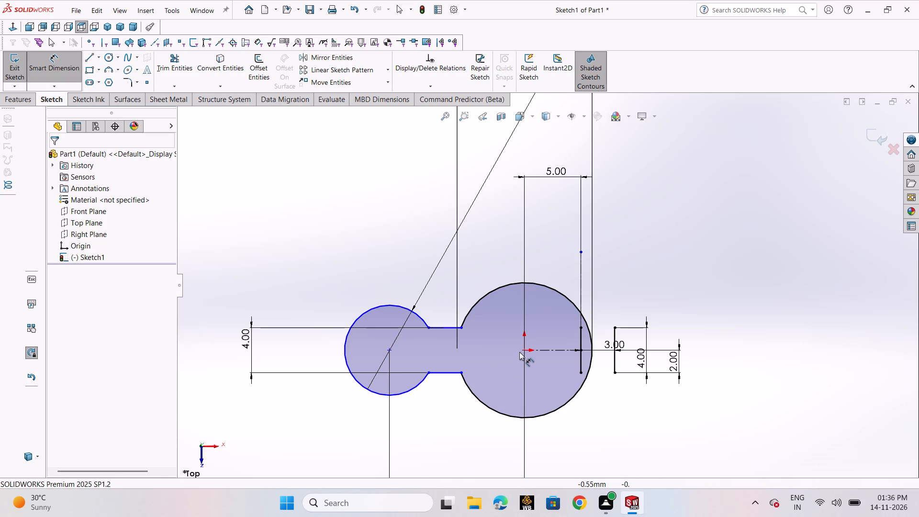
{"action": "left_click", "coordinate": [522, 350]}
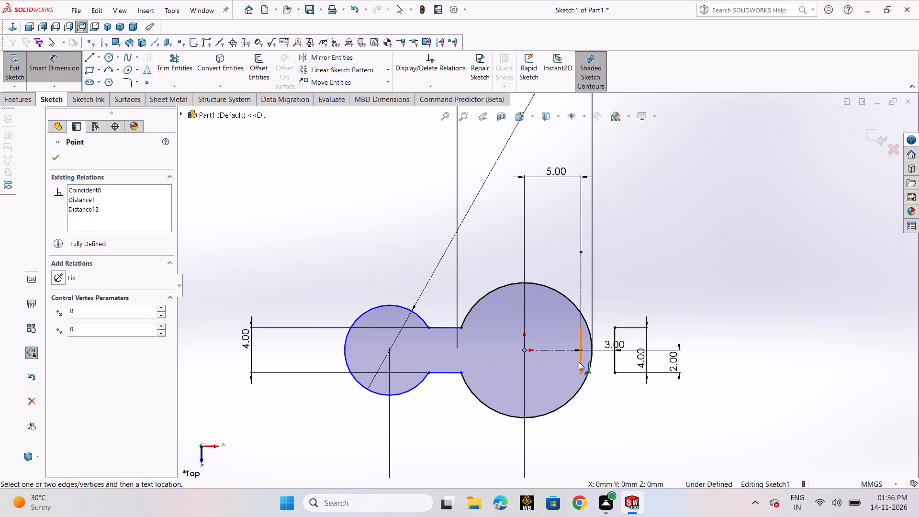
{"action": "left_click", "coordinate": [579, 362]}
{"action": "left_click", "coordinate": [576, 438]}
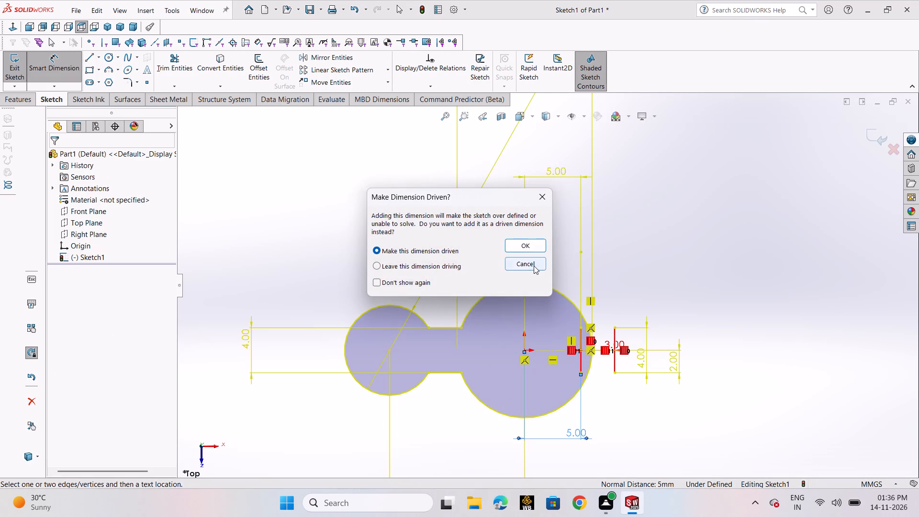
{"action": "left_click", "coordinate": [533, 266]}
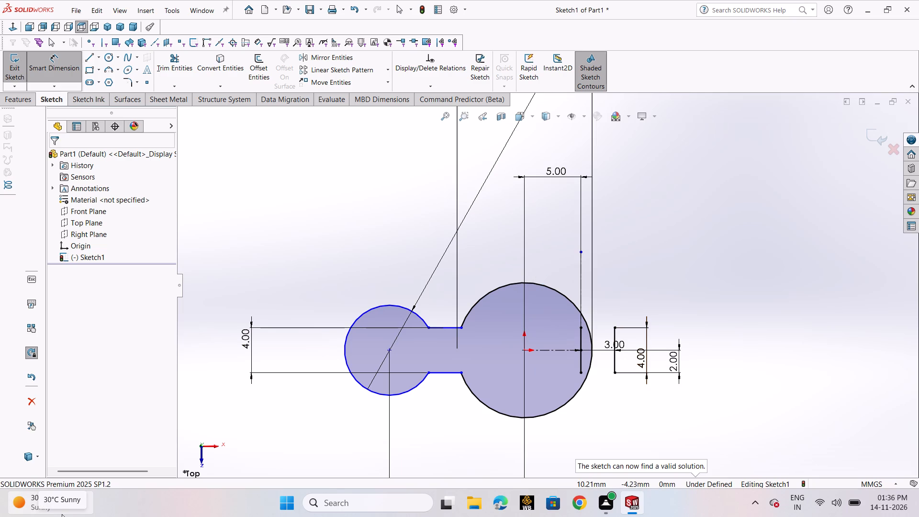
Delete the 3 mm offset dimension between the inner and outer vertical lines.
{"action": "left_click", "coordinate": [604, 348]}
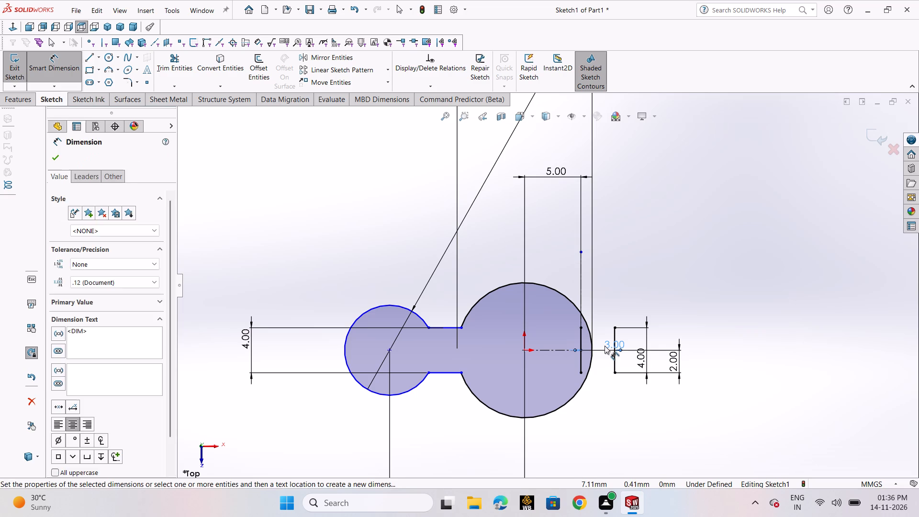
{"action": "key", "text": "Delete"}
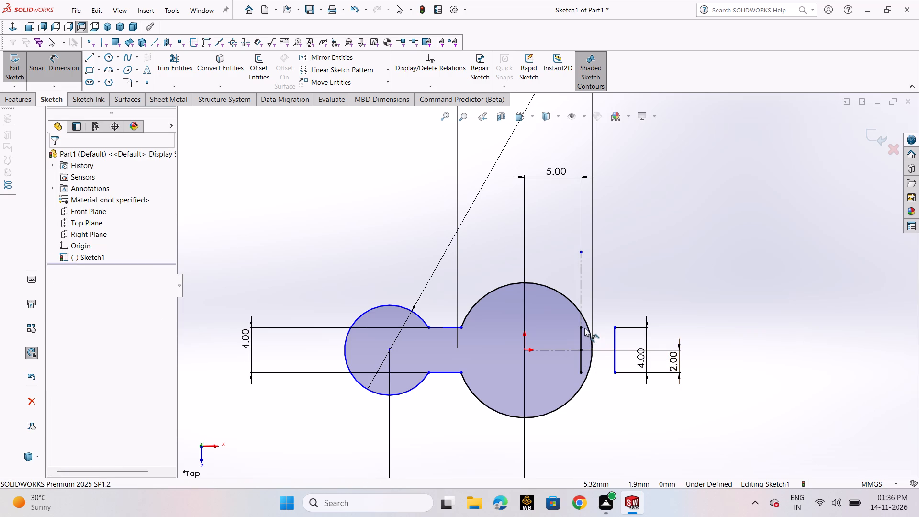
{"action": "left_click", "coordinate": [608, 283]}
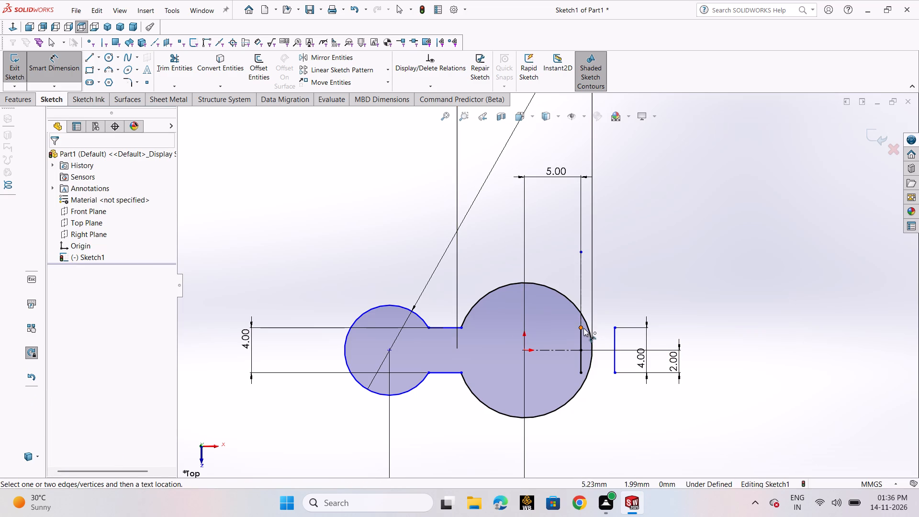
{"action": "left_click", "coordinate": [57, 64]}
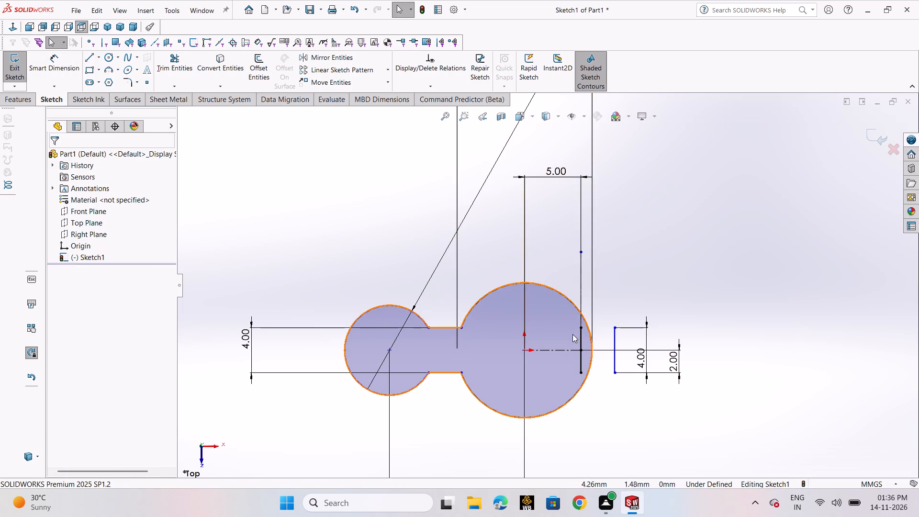
Extend the inner vertical line's upper endpoint onto the large circle so it is coincident with the edge.
{"action": "scroll", "coordinate": [572, 334], "scroll_direction": "down", "scroll_amount": 3}
{"action": "left_click_drag", "start_coordinate": [577, 312], "coordinate": [577, 311]}
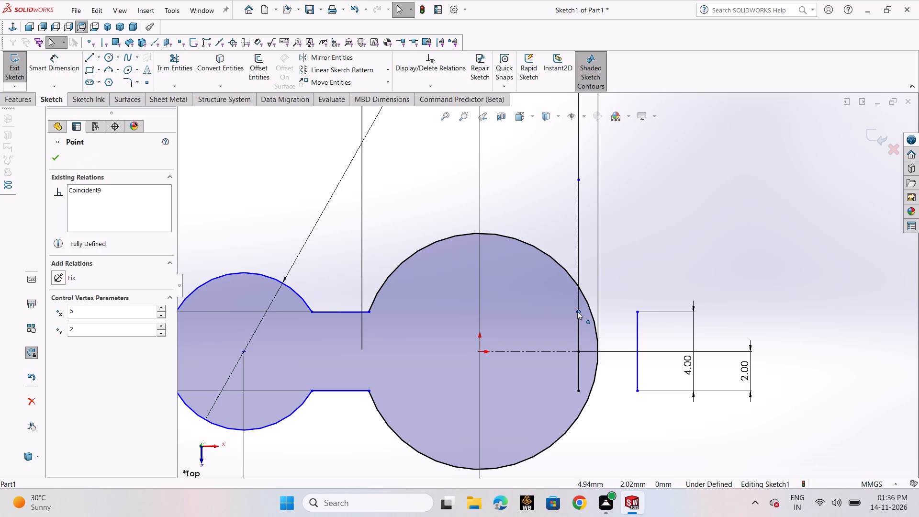
{"action": "left_click_drag", "start_coordinate": [577, 311], "coordinate": [577, 289]}
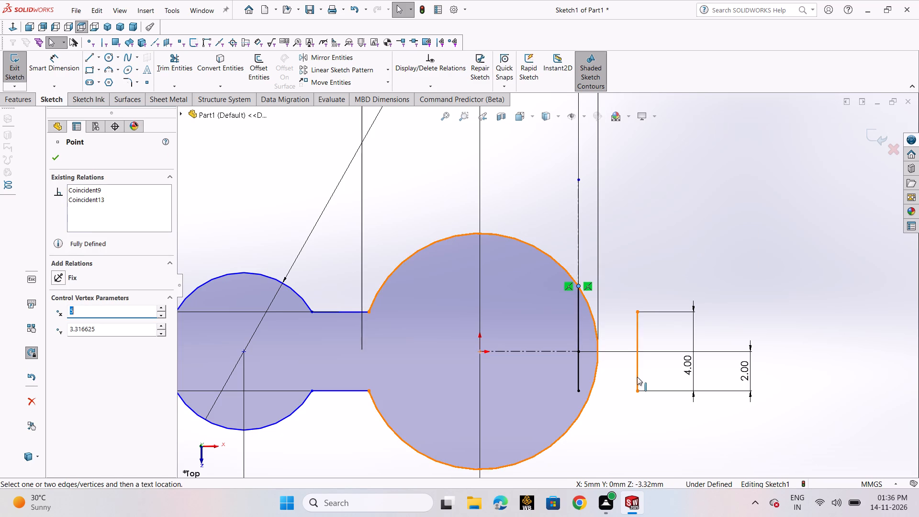
{"action": "left_click", "coordinate": [622, 408]}
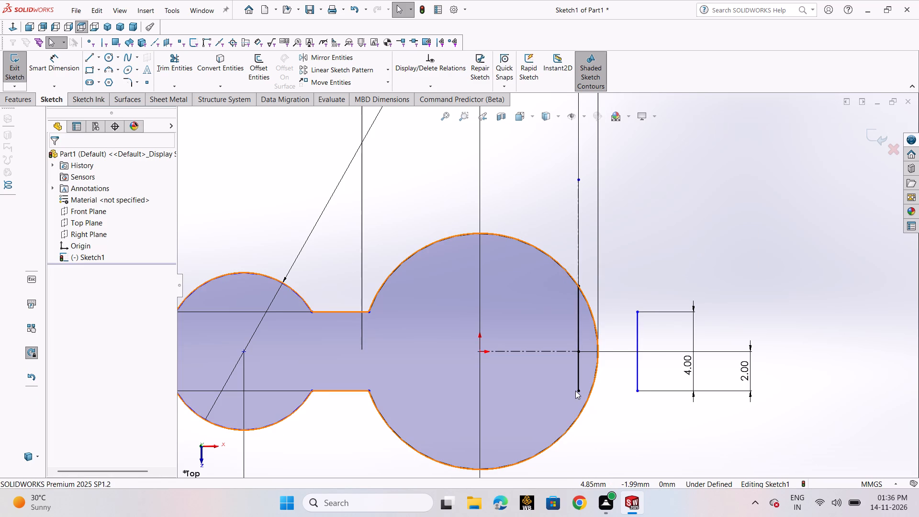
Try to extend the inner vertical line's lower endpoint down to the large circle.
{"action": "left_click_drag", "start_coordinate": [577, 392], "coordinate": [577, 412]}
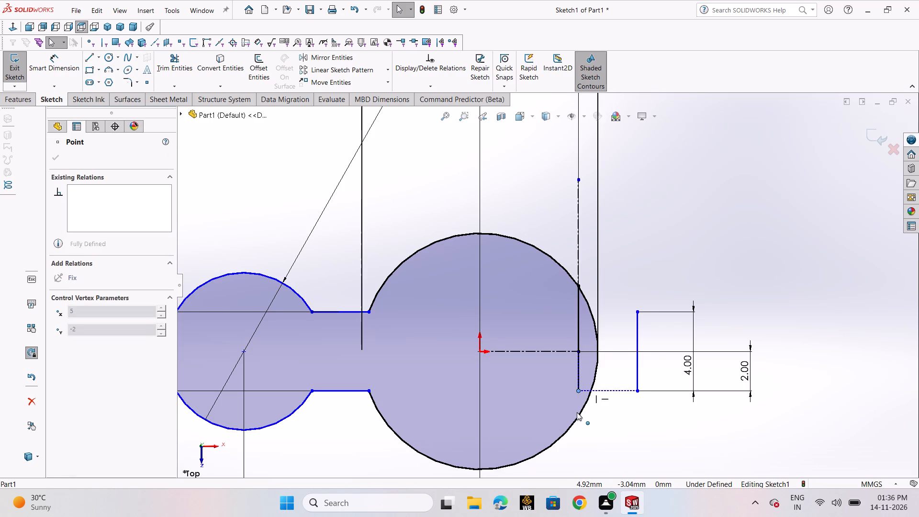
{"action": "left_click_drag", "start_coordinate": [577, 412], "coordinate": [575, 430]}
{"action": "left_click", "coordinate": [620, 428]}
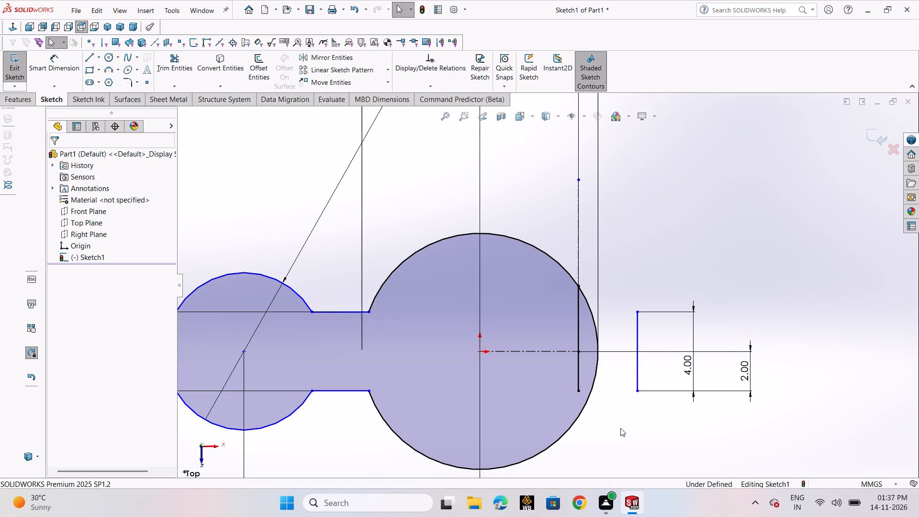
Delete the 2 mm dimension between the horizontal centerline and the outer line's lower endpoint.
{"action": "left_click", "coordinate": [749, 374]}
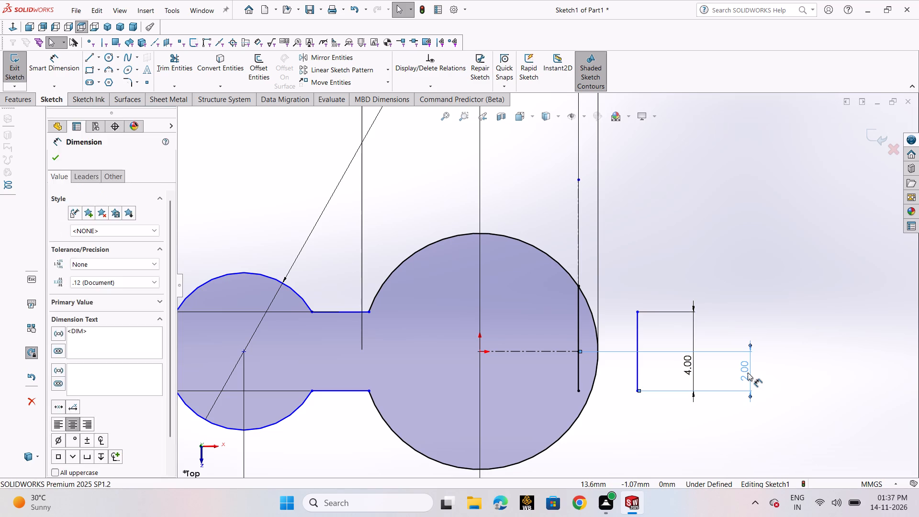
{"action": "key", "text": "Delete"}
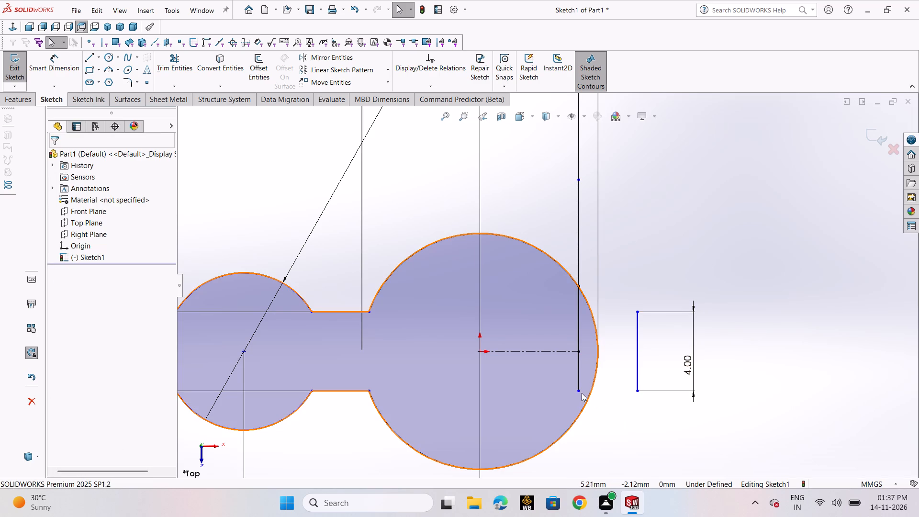
Extend the inner vertical line's lower endpoint down onto the large circle's edge.
{"action": "left_click_drag", "start_coordinate": [581, 393], "coordinate": [581, 412]}
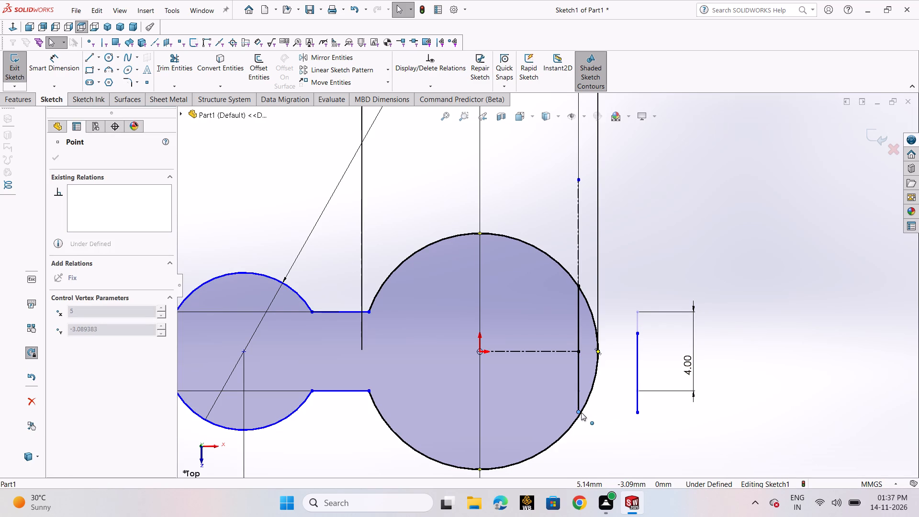
{"action": "left_click_drag", "start_coordinate": [581, 412], "coordinate": [581, 416]}
{"action": "left_click", "coordinate": [601, 435]}
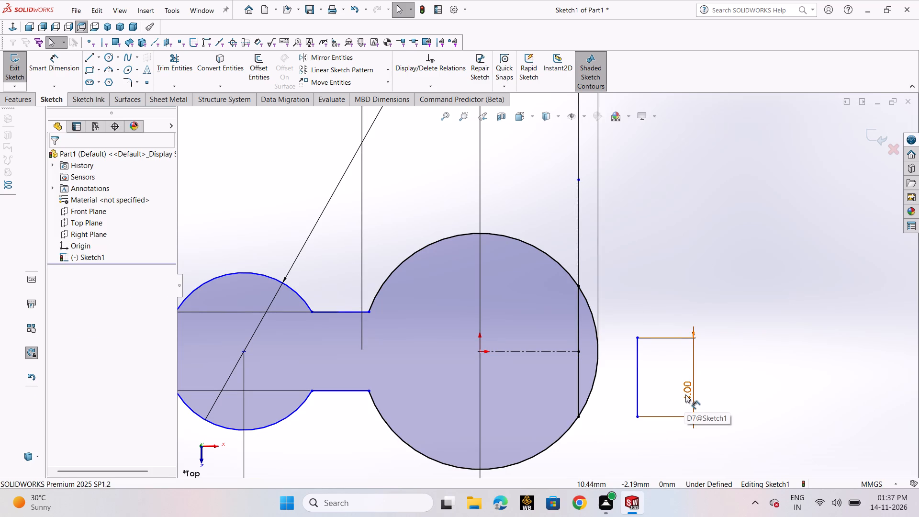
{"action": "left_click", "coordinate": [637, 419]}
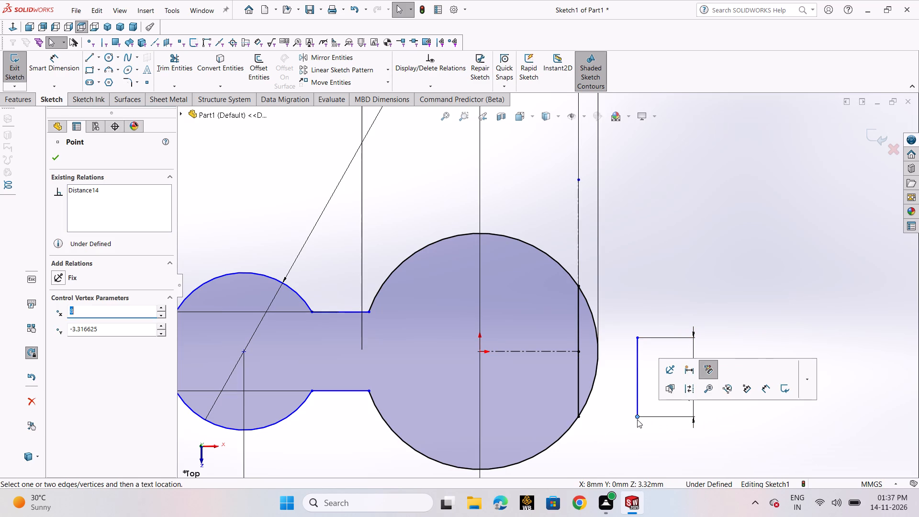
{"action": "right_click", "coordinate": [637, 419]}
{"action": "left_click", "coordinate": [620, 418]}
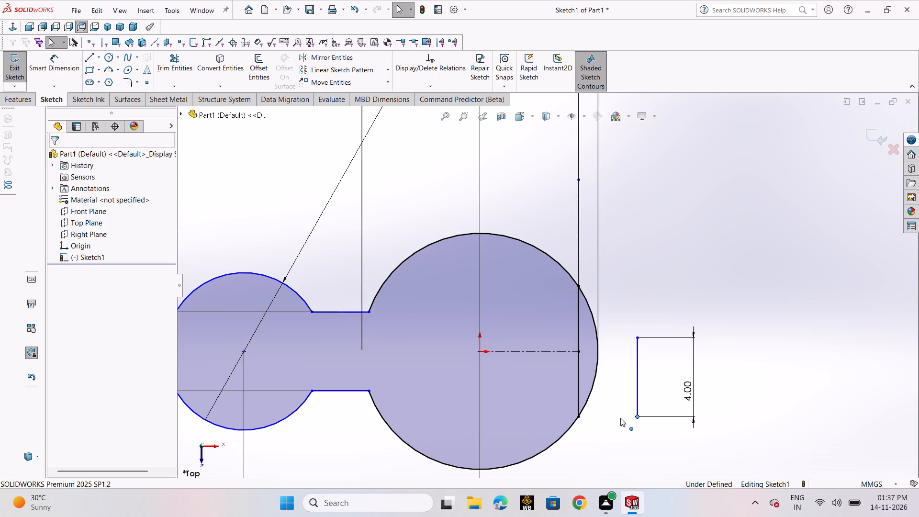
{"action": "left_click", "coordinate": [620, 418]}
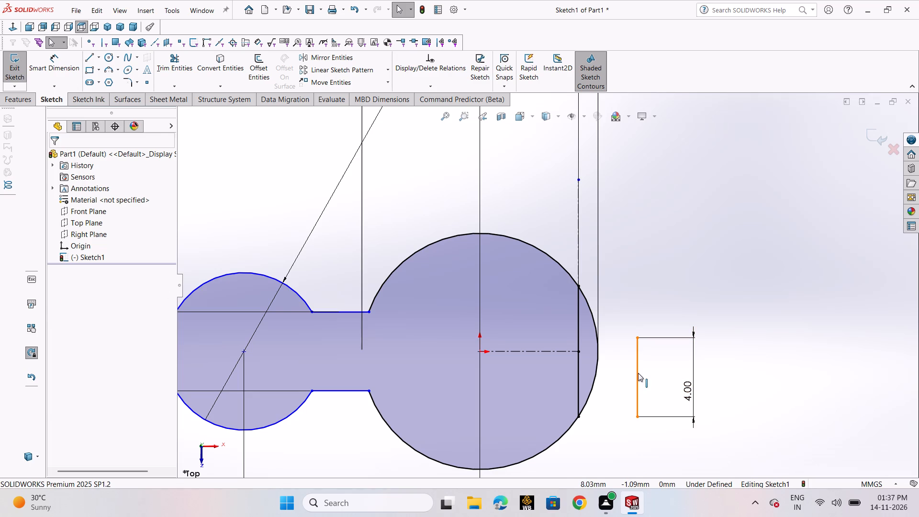
Move the 4 mm outer vertical line slightly farther away from the large circle.
{"action": "left_click_drag", "start_coordinate": [638, 373], "coordinate": [659, 384]}
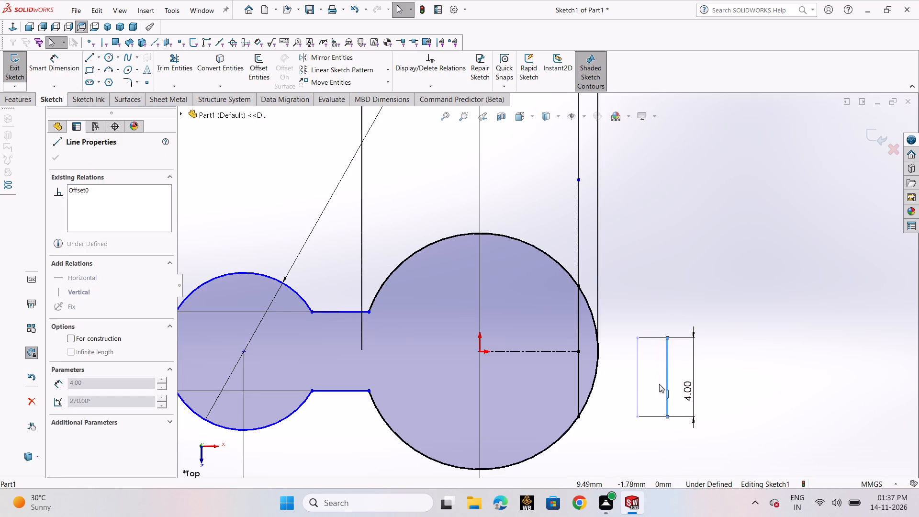
{"action": "left_click_drag", "start_coordinate": [659, 384], "coordinate": [645, 382]}
{"action": "left_click", "coordinate": [729, 414]}
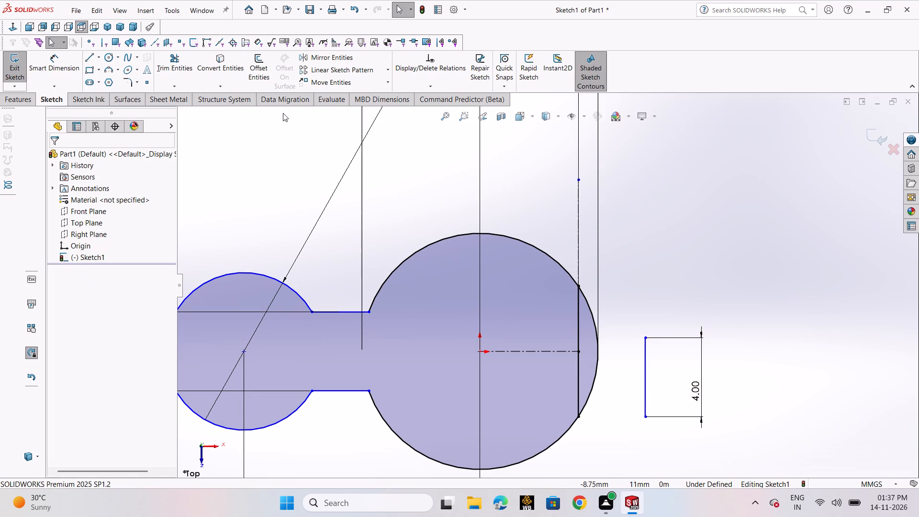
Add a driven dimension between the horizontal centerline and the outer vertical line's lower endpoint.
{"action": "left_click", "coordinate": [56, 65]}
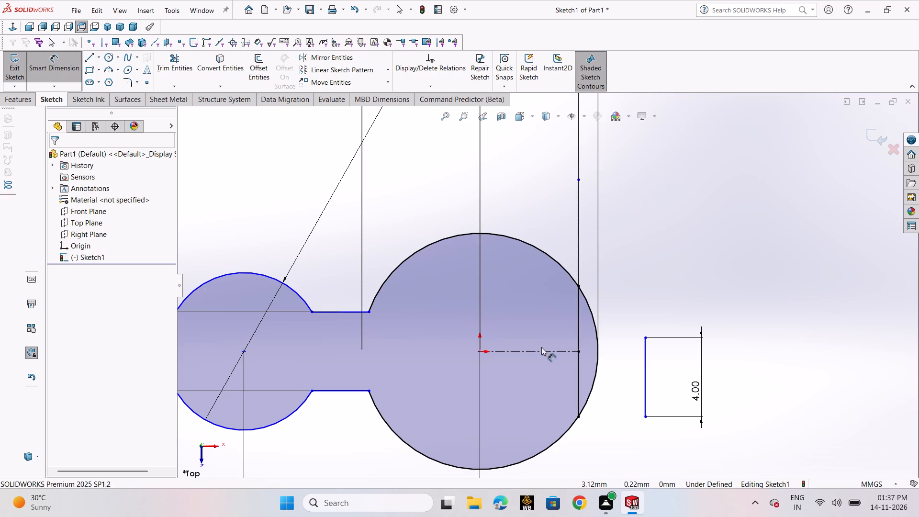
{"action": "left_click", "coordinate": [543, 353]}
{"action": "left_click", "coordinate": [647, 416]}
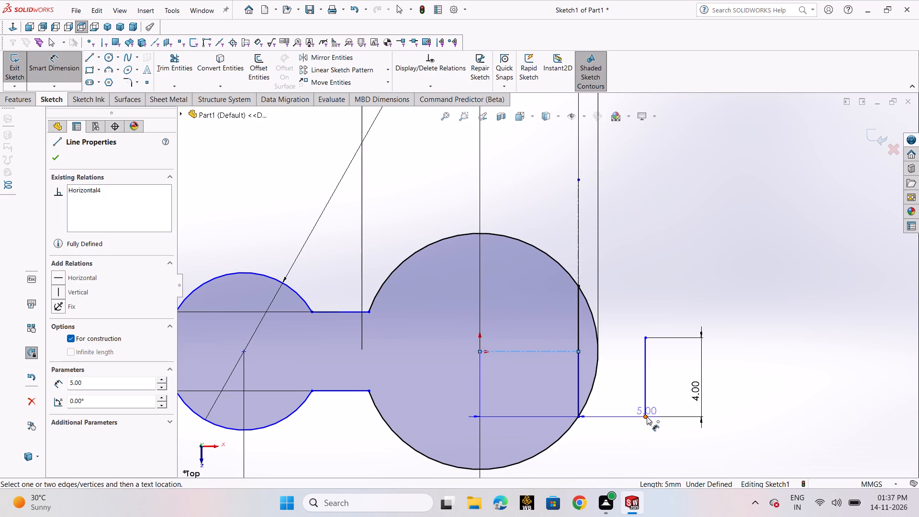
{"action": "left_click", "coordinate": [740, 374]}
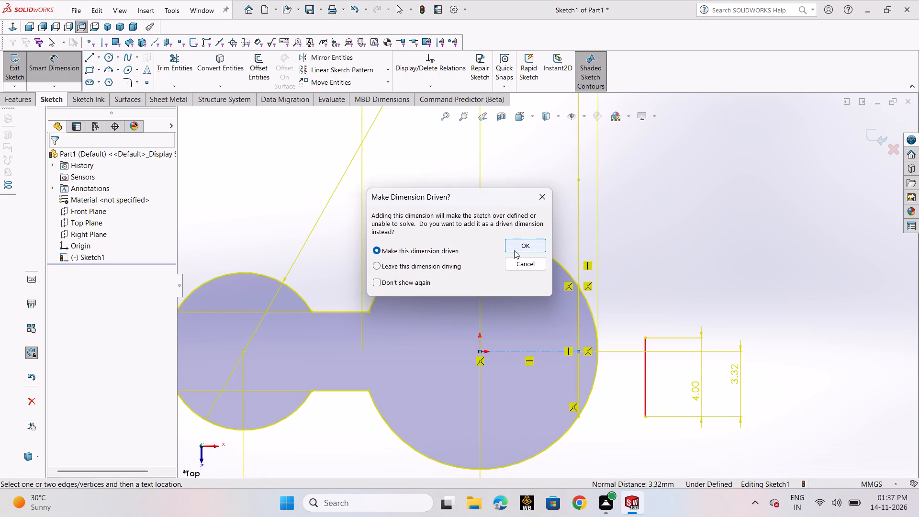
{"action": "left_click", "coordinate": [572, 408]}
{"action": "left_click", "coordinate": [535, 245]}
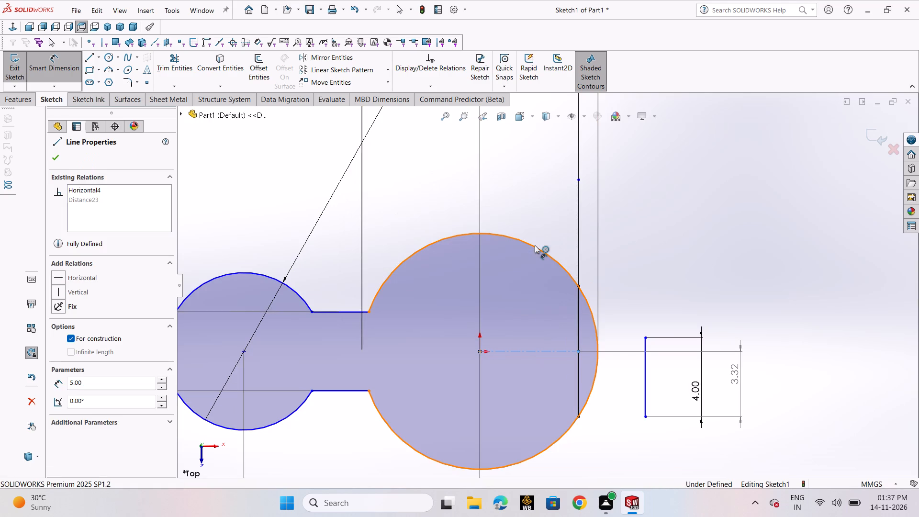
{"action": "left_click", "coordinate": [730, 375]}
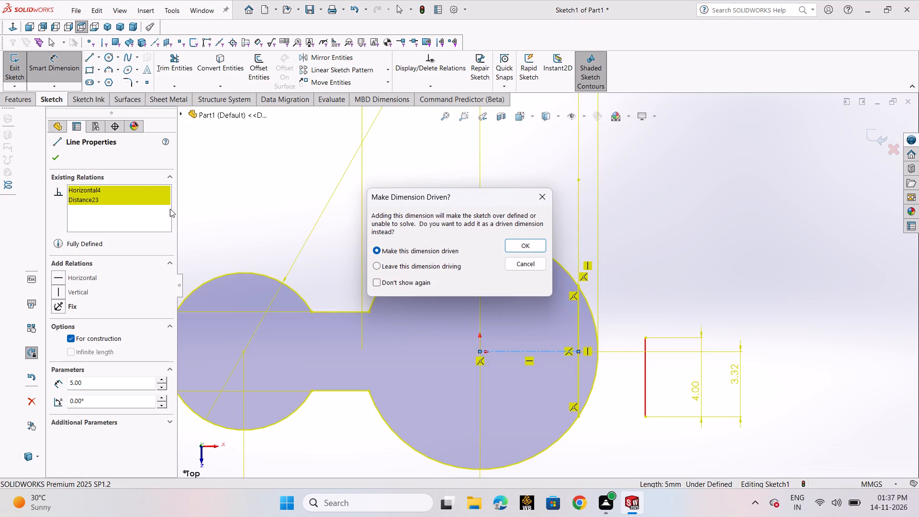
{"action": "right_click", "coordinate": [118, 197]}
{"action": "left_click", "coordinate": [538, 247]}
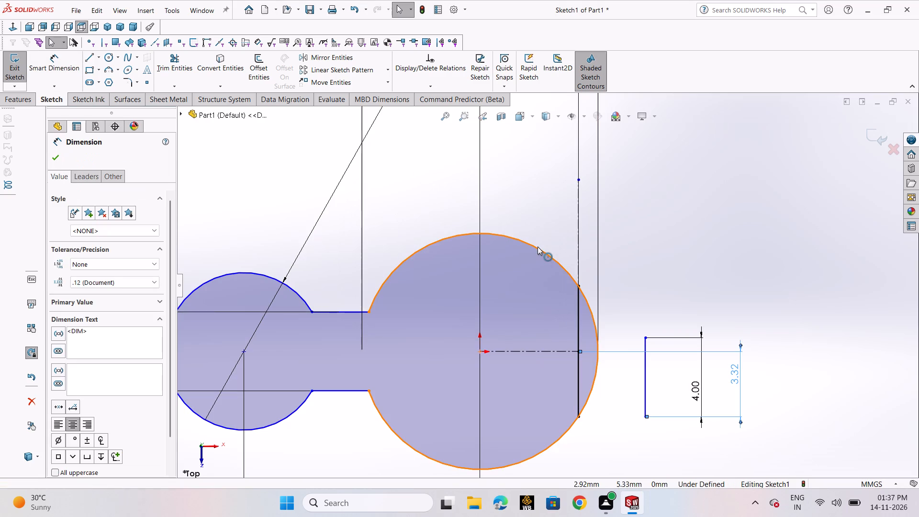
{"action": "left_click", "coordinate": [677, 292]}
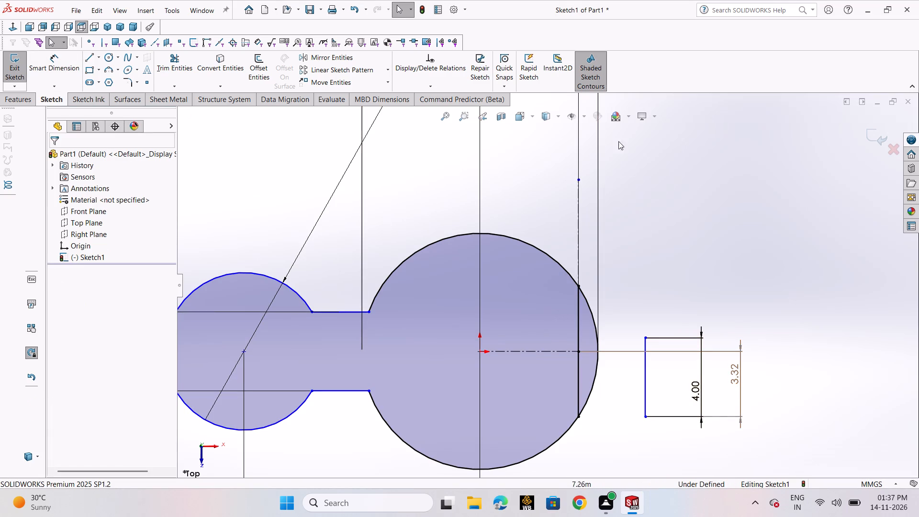
Turn on the display of sketch relations in the graphics area.
{"action": "left_click", "coordinate": [582, 116]}
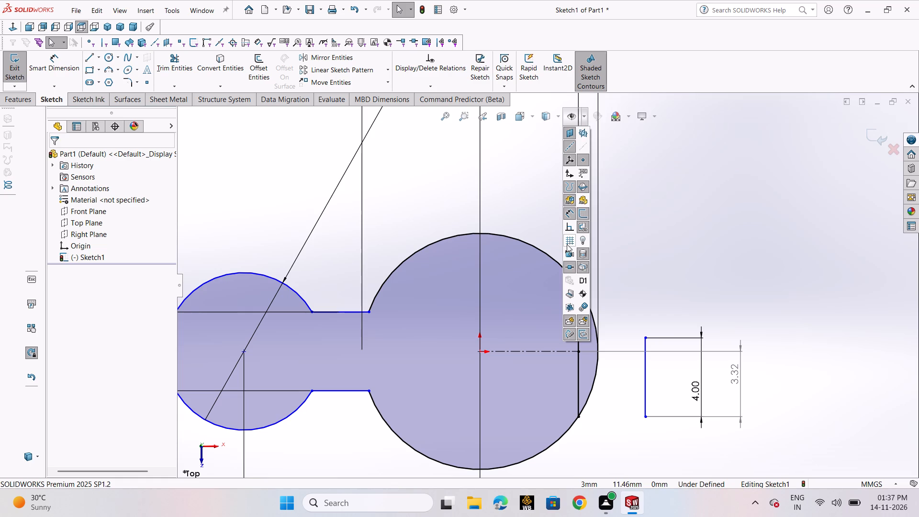
{"action": "left_click", "coordinate": [569, 230]}
{"action": "left_click", "coordinate": [663, 256]}
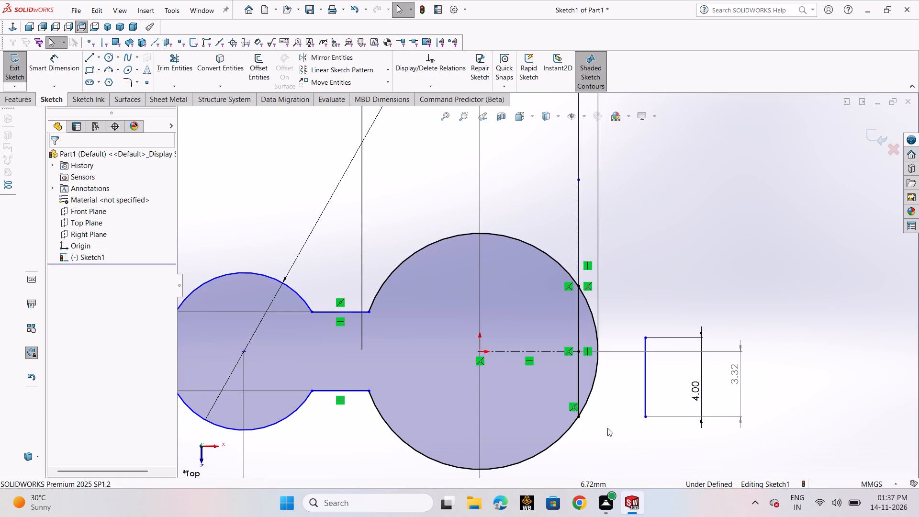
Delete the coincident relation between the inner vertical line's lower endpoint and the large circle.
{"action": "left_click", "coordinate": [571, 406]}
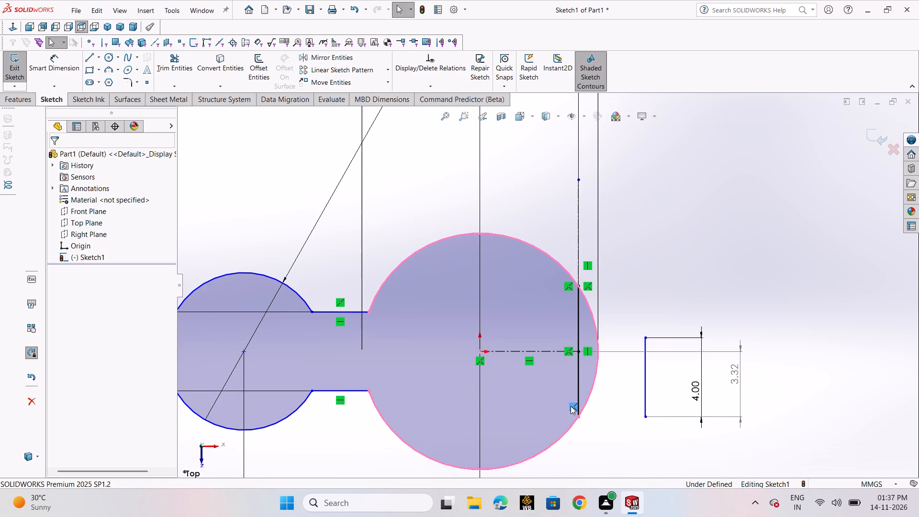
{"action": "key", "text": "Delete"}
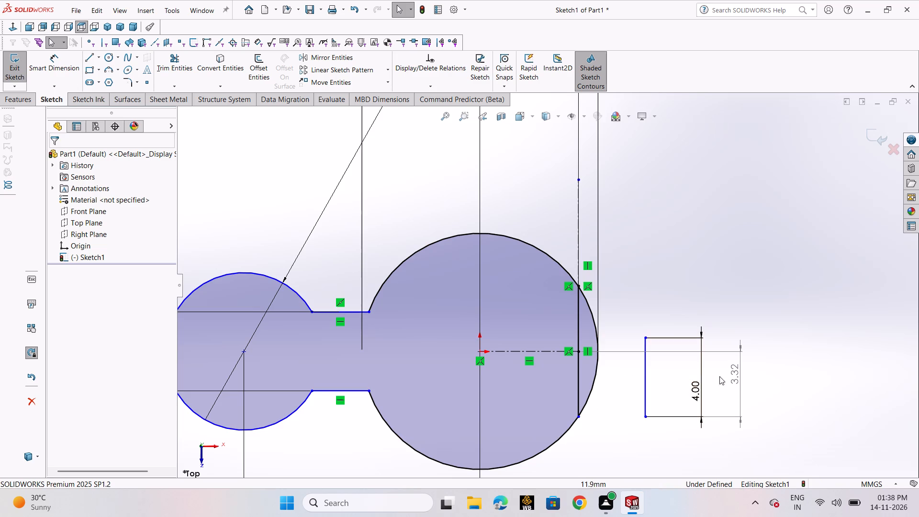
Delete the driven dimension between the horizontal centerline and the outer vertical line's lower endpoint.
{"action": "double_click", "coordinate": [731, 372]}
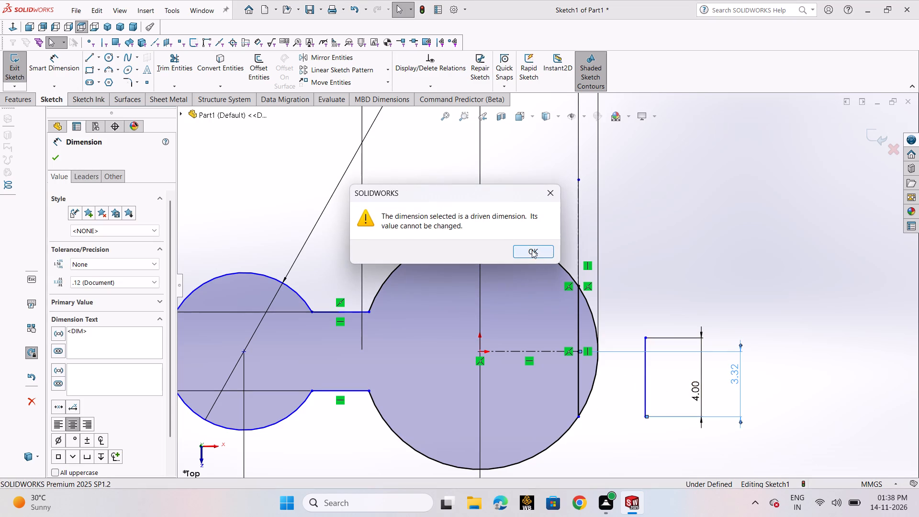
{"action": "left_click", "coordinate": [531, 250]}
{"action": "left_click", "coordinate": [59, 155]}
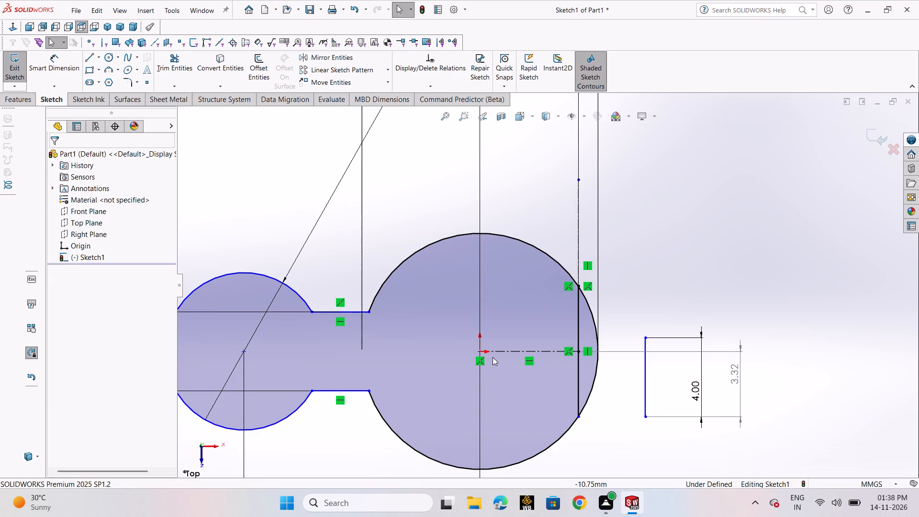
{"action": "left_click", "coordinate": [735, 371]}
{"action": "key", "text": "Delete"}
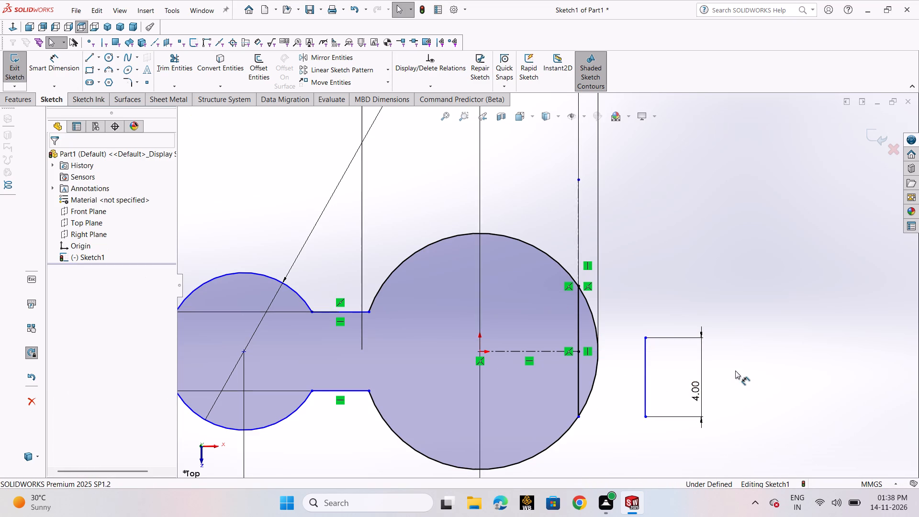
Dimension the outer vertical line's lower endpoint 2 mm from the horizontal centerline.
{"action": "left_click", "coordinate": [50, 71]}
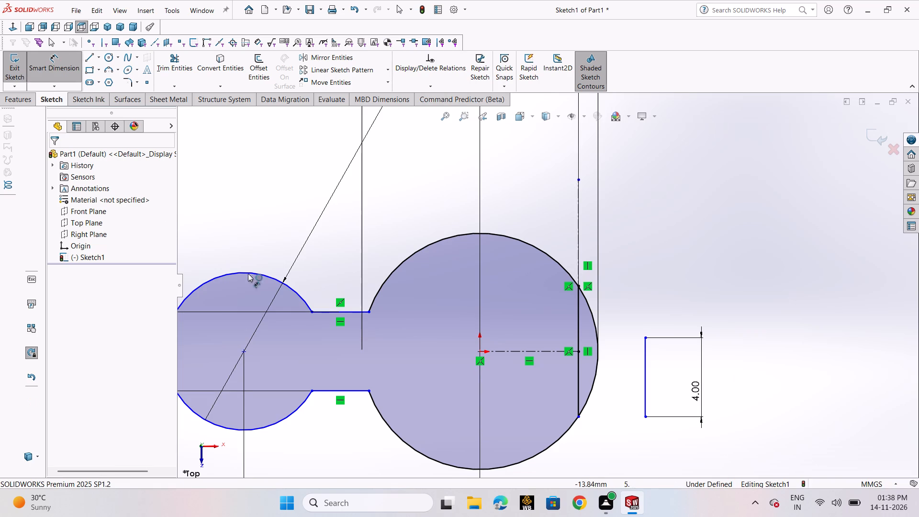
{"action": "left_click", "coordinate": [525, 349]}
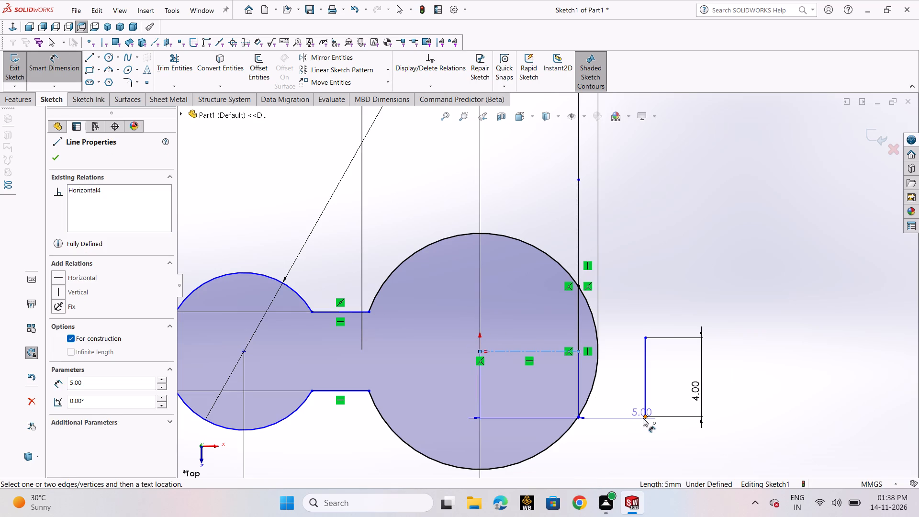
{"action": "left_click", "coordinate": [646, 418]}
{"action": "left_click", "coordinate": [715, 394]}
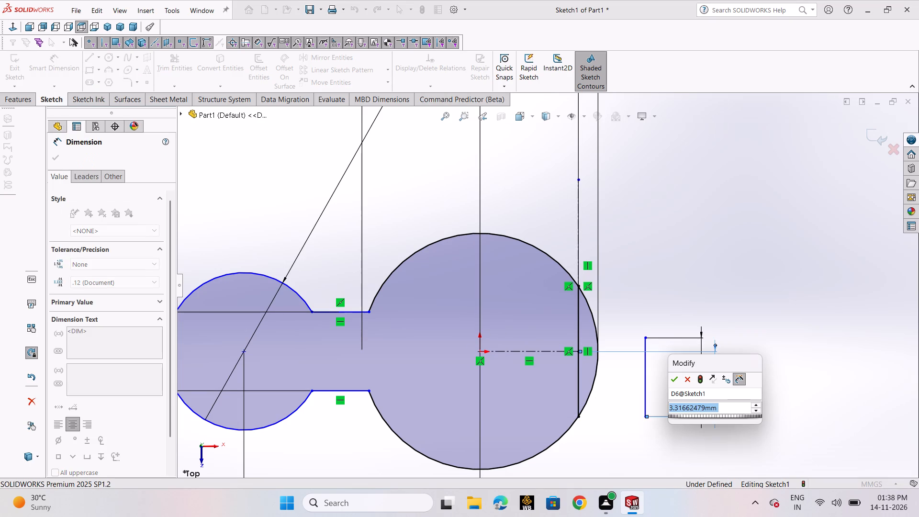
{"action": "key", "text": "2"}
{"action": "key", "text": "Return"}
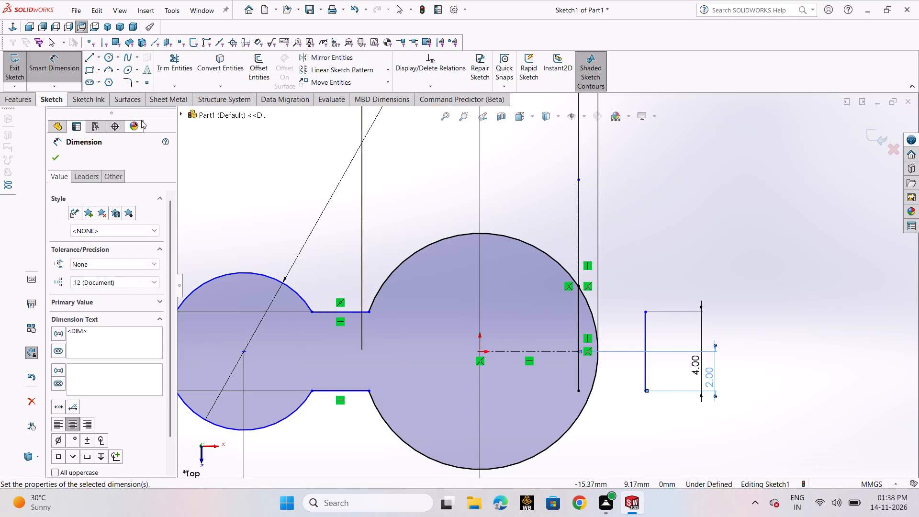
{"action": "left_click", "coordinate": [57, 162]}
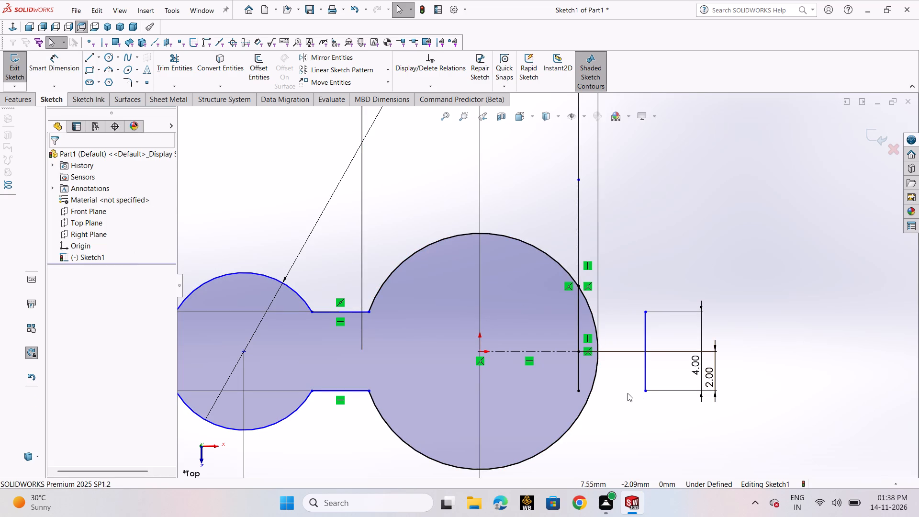
Delete the outer vertical line beyond the large circle together with its associated dimensions.
{"action": "left_click", "coordinate": [644, 371]}
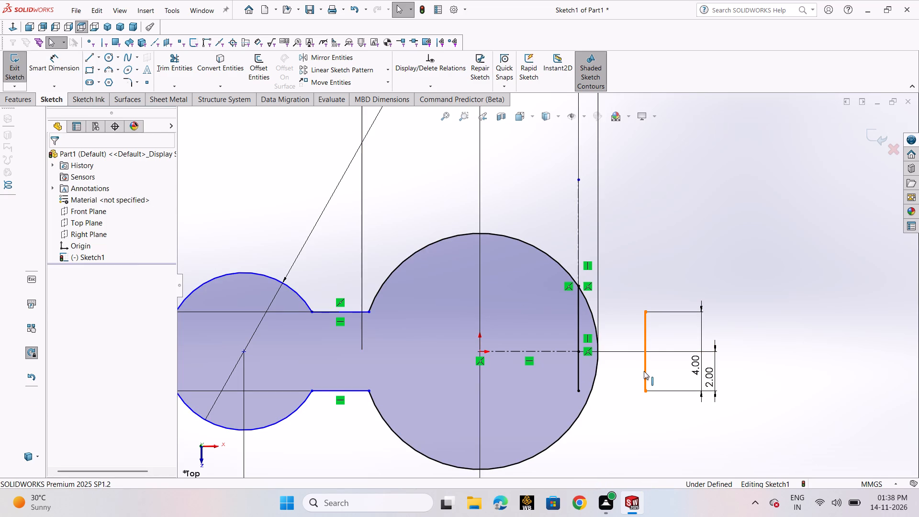
{"action": "key", "text": "Delete"}
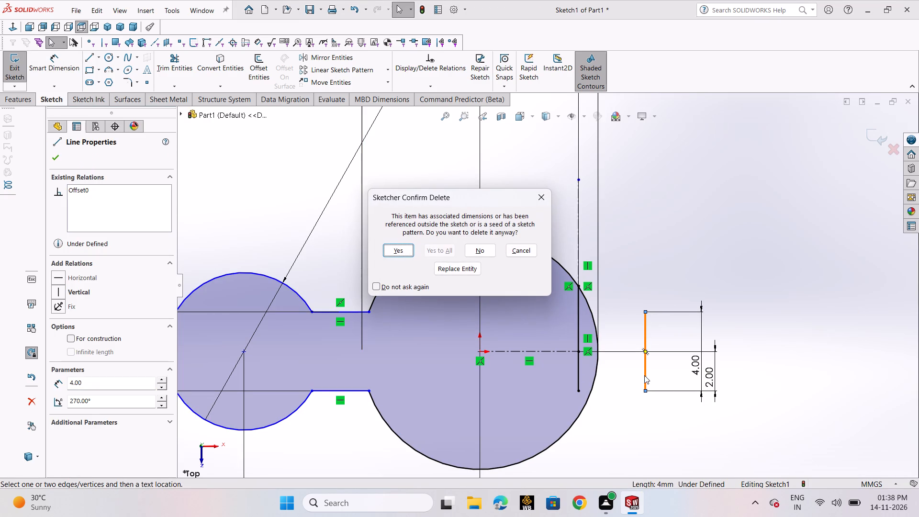
{"action": "left_click", "coordinate": [406, 253]}
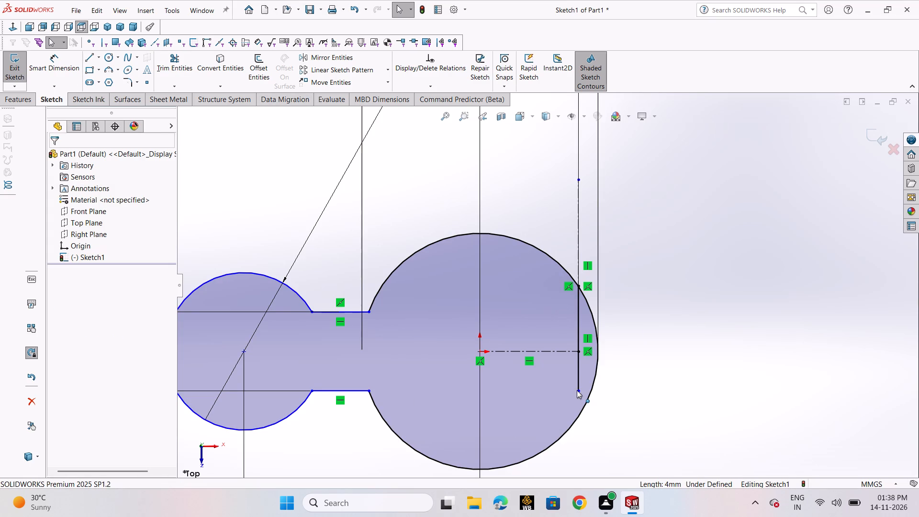
Extend the inner vertical line's lower endpoint down onto the large circle's edge.
{"action": "left_click_drag", "start_coordinate": [577, 391], "coordinate": [580, 416]}
{"action": "left_click", "coordinate": [619, 430]}
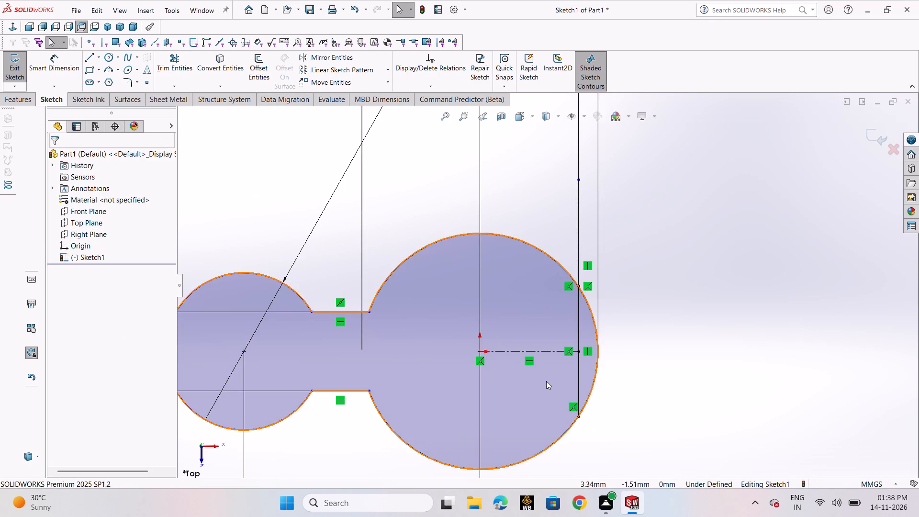
Sketch a narrow upright corner rectangle about 0.73 mm wide just outside the large circle, spanning the horizontal centerline's level.
{"action": "left_click", "coordinate": [99, 70]}
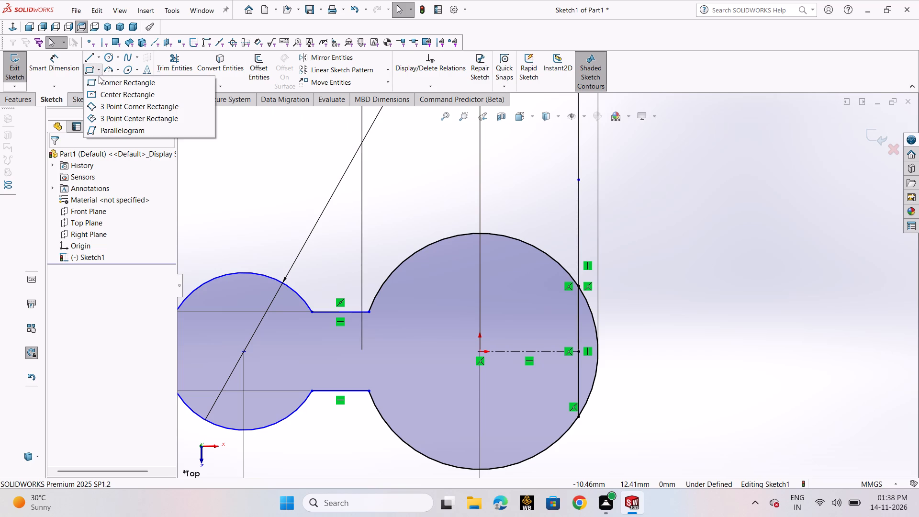
{"action": "left_click", "coordinate": [101, 81]}
{"action": "left_click", "coordinate": [619, 319]}
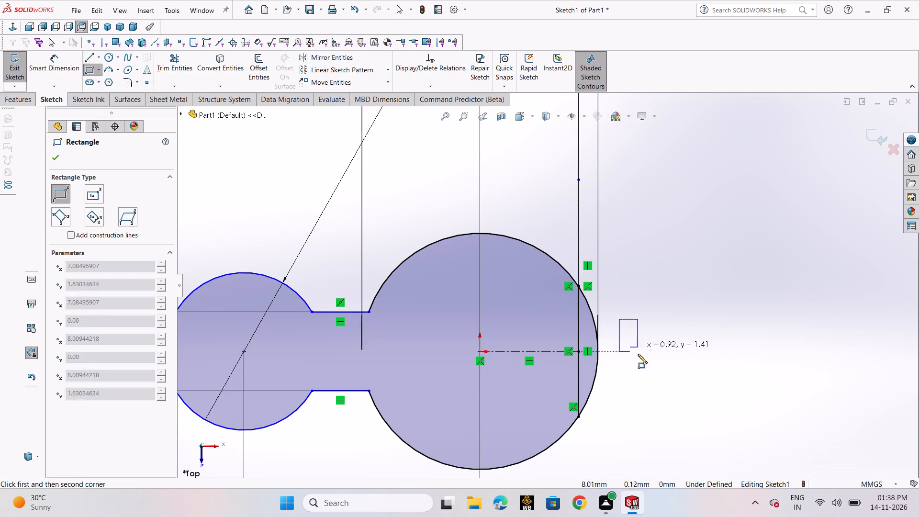
{"action": "left_click", "coordinate": [634, 399]}
{"action": "right_click", "coordinate": [634, 399]}
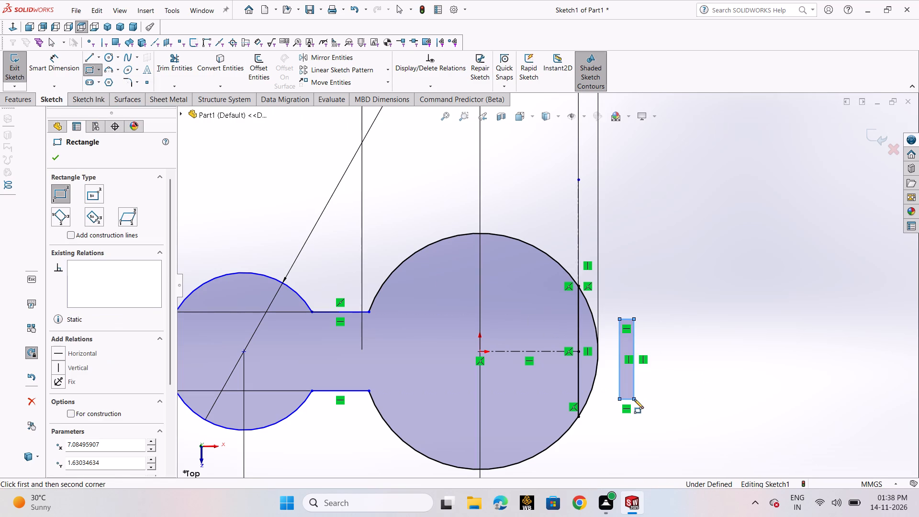
{"action": "left_click", "coordinate": [655, 403]}
Dimension the narrow rectangle to 1 mm wide and 4 mm tall.
{"action": "left_click", "coordinate": [36, 76]}
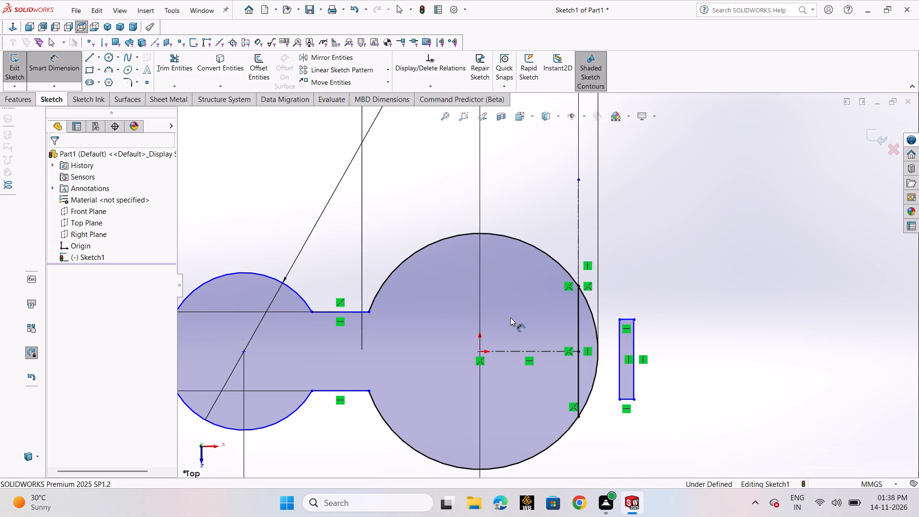
{"action": "left_click", "coordinate": [627, 320]}
{"action": "left_click", "coordinate": [628, 292]}
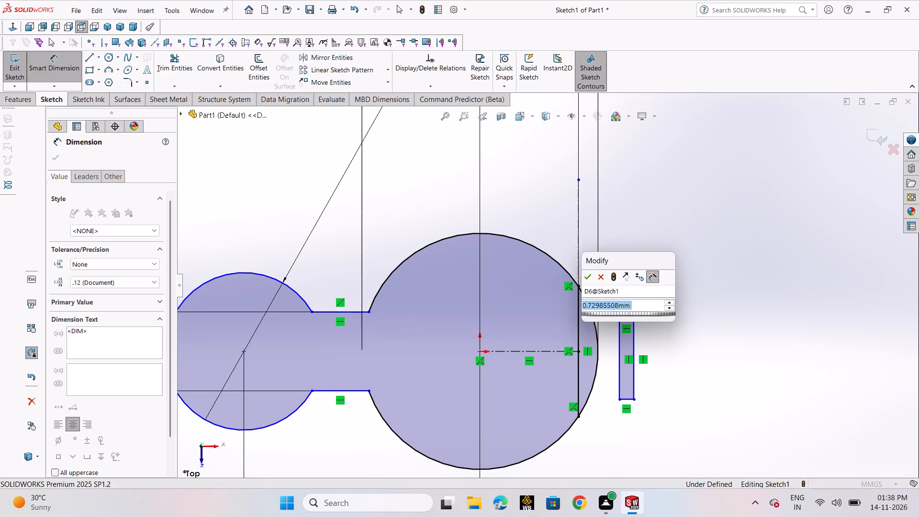
{"action": "key", "text": "1"}
{"action": "key", "text": "Return"}
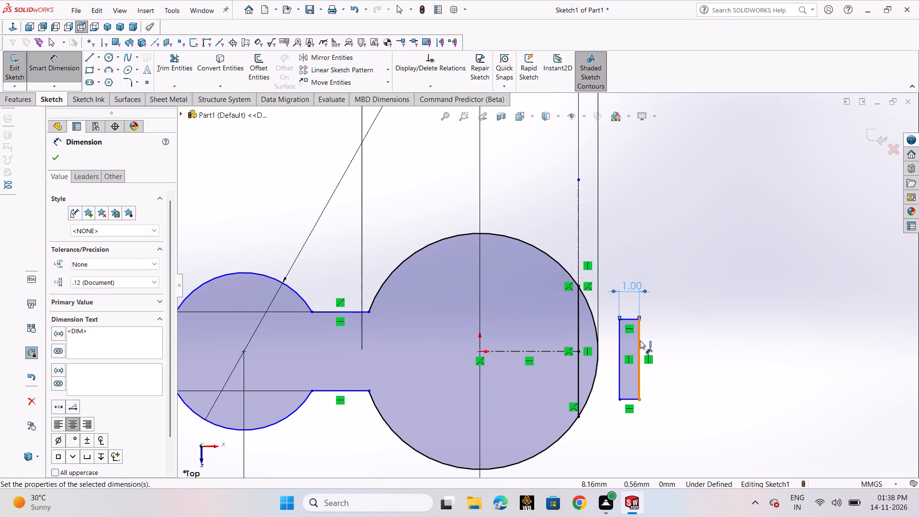
{"action": "left_click", "coordinate": [639, 340]}
{"action": "left_click", "coordinate": [669, 344]}
{"action": "key", "text": "4"}
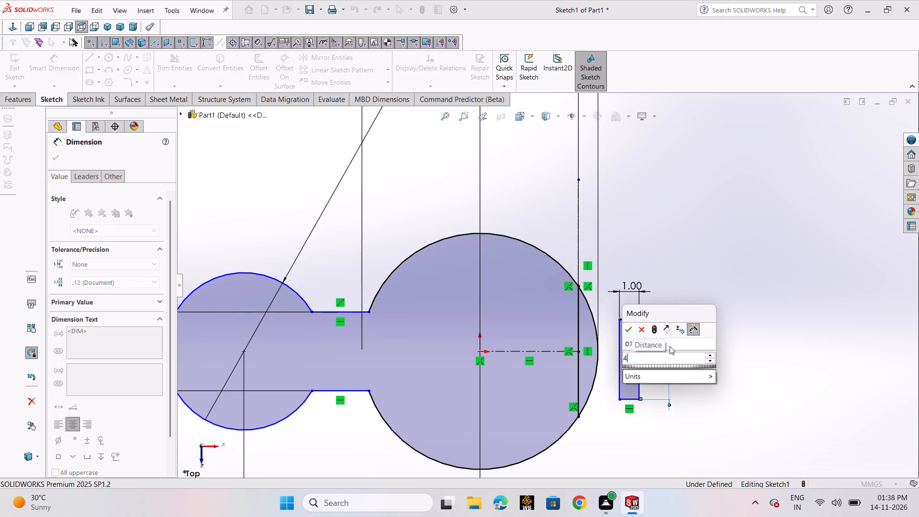
{"action": "key", "text": "Return"}
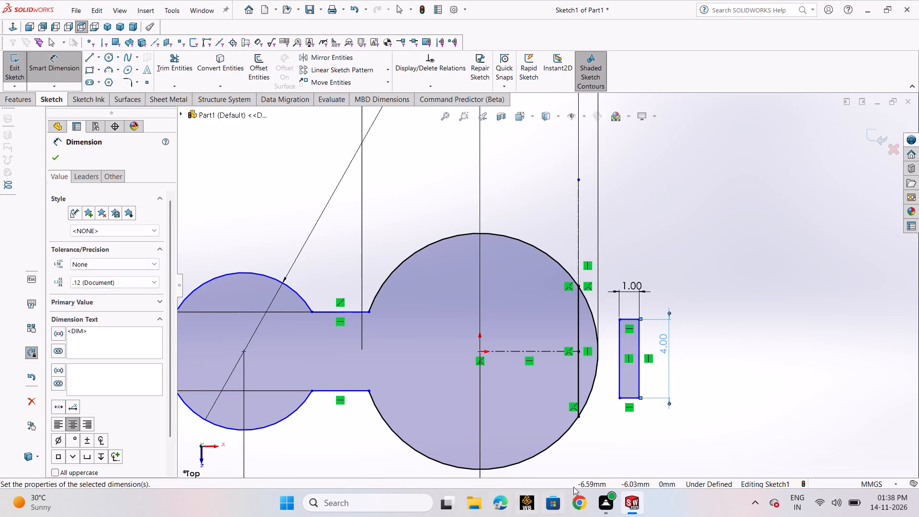
Dimension the narrow rectangle's inner edge 3 mm from the large circle's vertical chord and its top edge 2 mm above the horizontal centerline.
{"action": "left_click", "coordinate": [576, 369]}
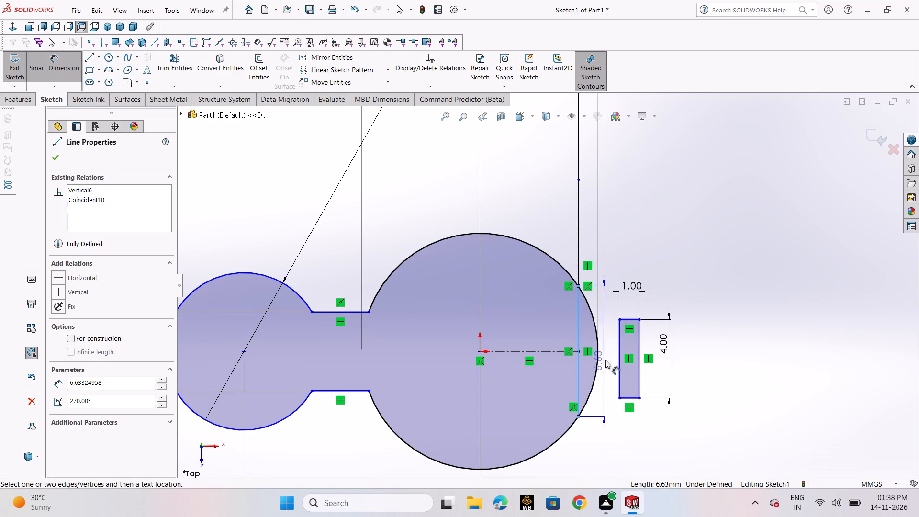
{"action": "left_click", "coordinate": [617, 379]}
{"action": "left_click", "coordinate": [613, 453]}
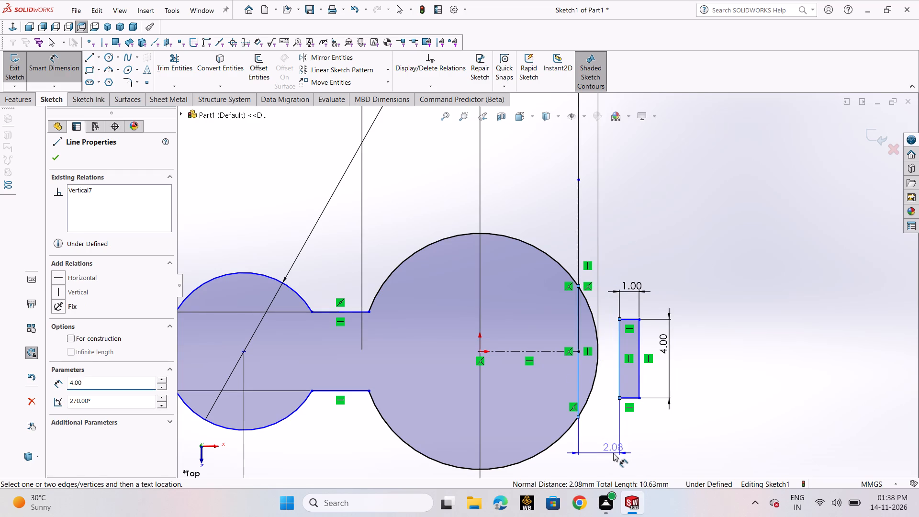
{"action": "key", "text": "3"}
{"action": "key", "text": "Return"}
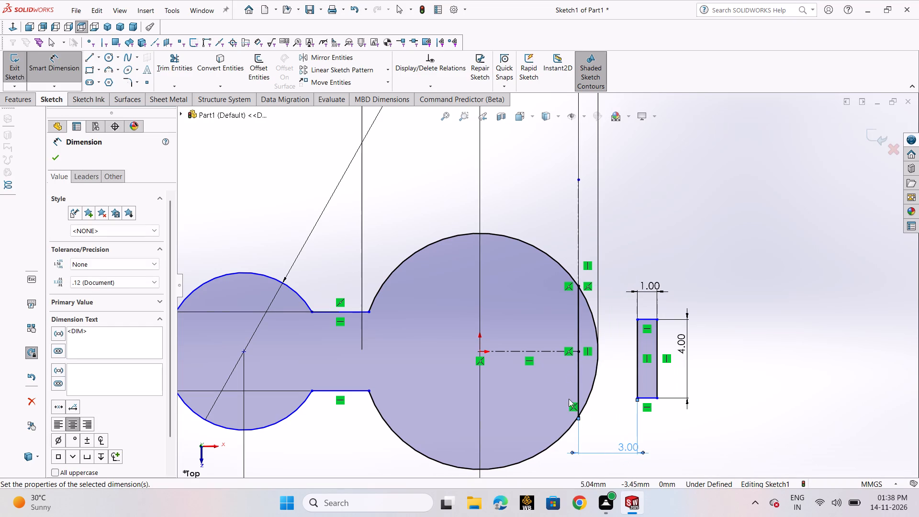
{"action": "left_click", "coordinate": [532, 350]}
{"action": "left_click", "coordinate": [646, 321]}
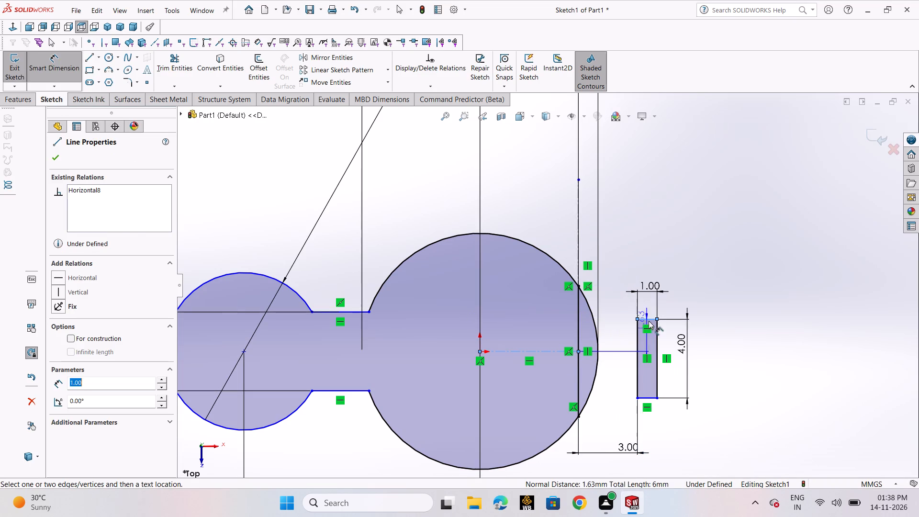
{"action": "left_click", "coordinate": [728, 326]}
{"action": "key", "text": "2"}
{"action": "key", "text": "Return"}
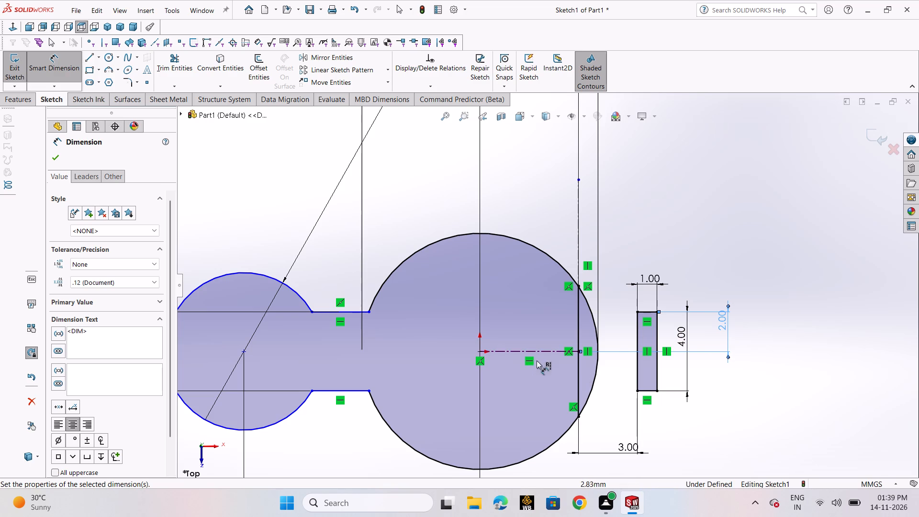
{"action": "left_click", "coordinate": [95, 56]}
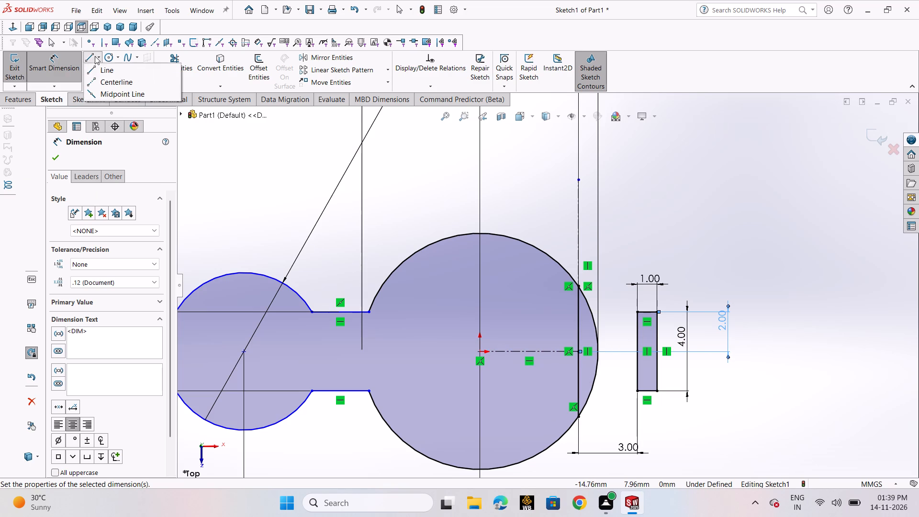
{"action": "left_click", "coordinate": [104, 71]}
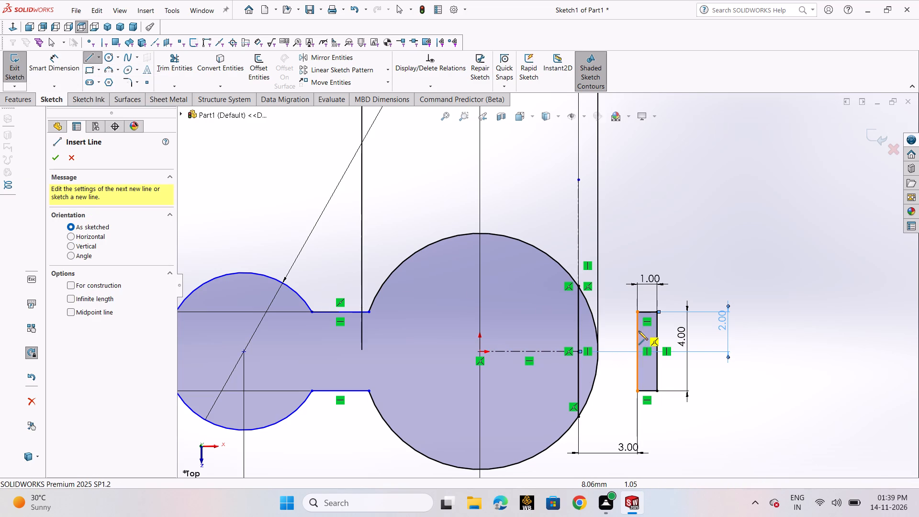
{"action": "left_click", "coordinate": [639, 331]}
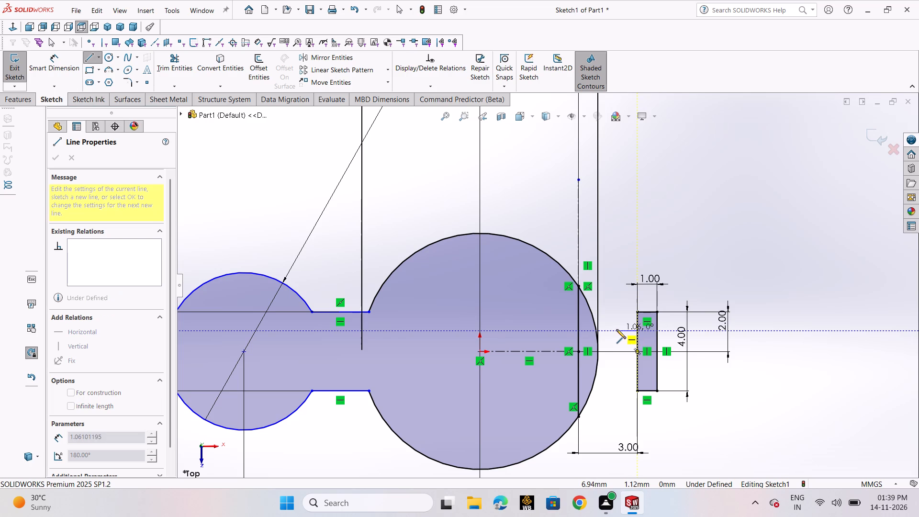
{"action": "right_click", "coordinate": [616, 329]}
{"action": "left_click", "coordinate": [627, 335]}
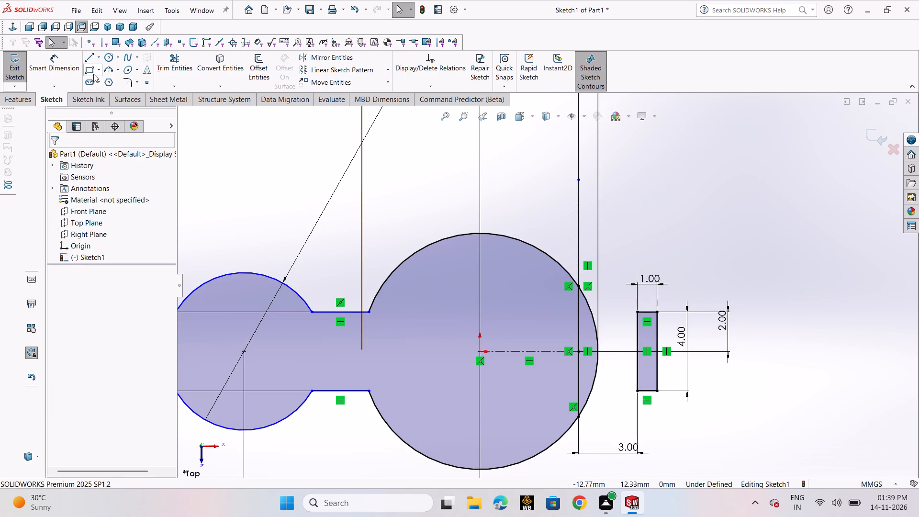
Sketch a small corner rectangle about 1.23 mm wide and 1.36 mm tall against the narrow rectangle's inner edge, spanning the centerline.
{"action": "left_click", "coordinate": [90, 70]}
{"action": "left_click", "coordinate": [106, 85]}
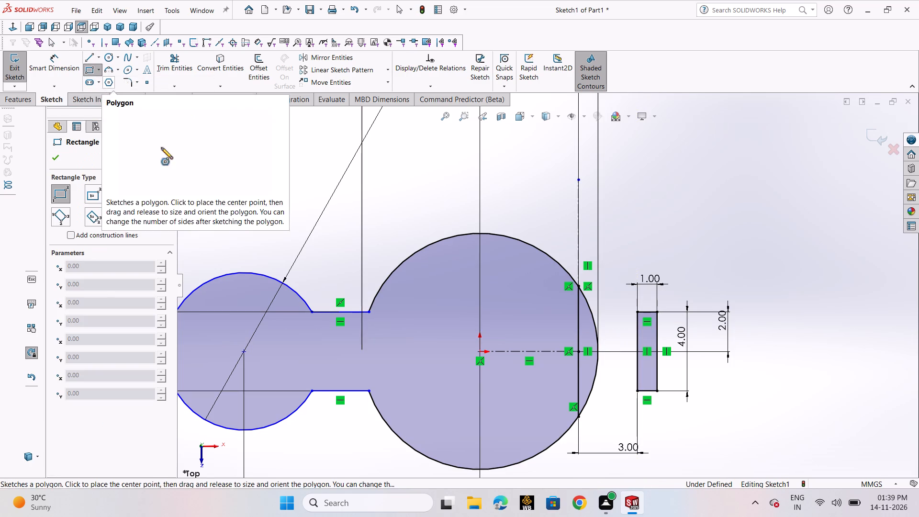
{"action": "left_click", "coordinate": [635, 340]}
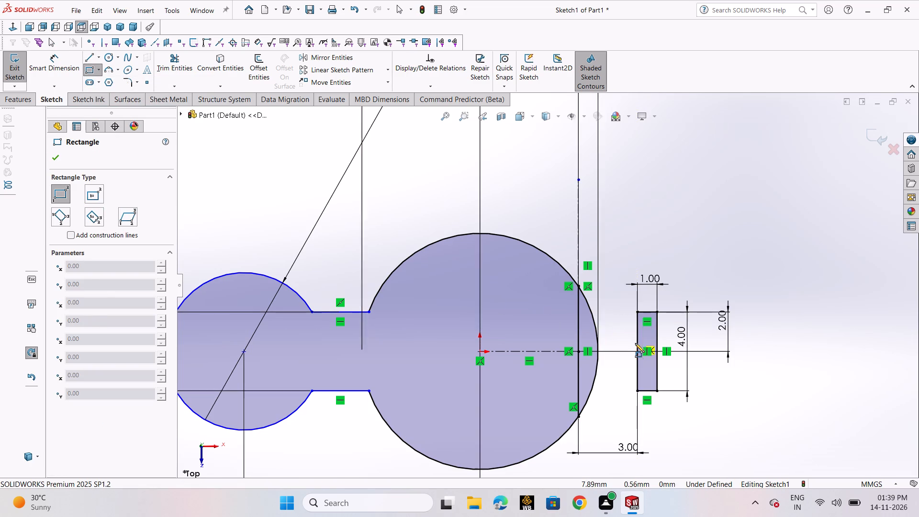
{"action": "left_click", "coordinate": [613, 367]}
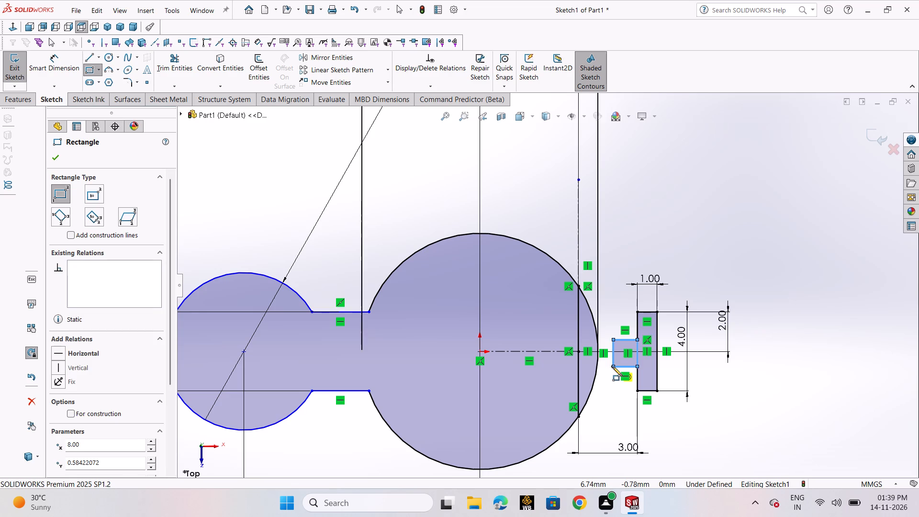
{"action": "right_click", "coordinate": [613, 367]}
{"action": "left_click", "coordinate": [625, 373]}
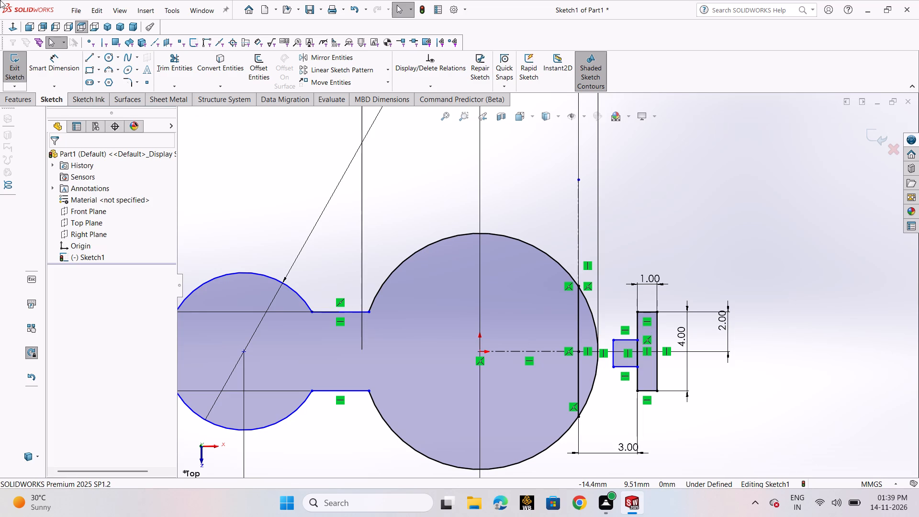
Dimension the small rectangle's height to 2 mm.
{"action": "left_click", "coordinate": [51, 68]}
{"action": "scroll", "coordinate": [631, 360], "scroll_direction": "down", "scroll_amount": 4}
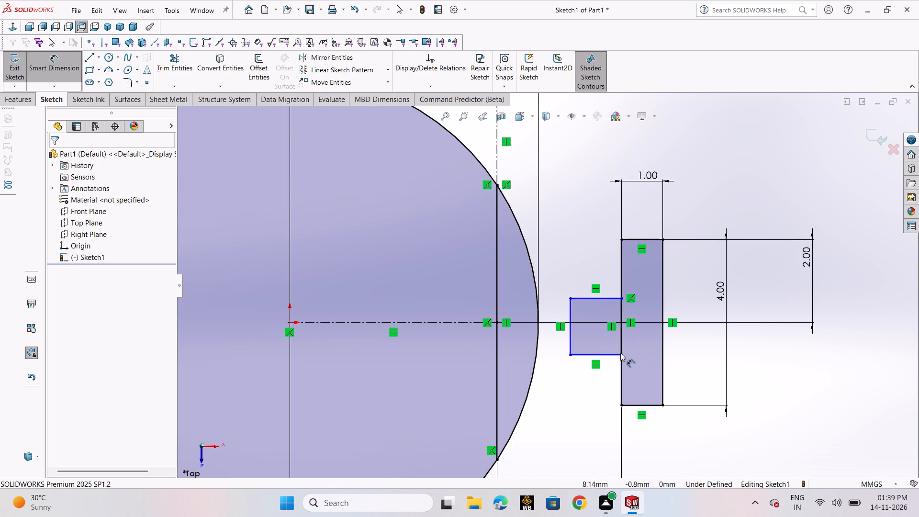
{"action": "left_click", "coordinate": [570, 340]}
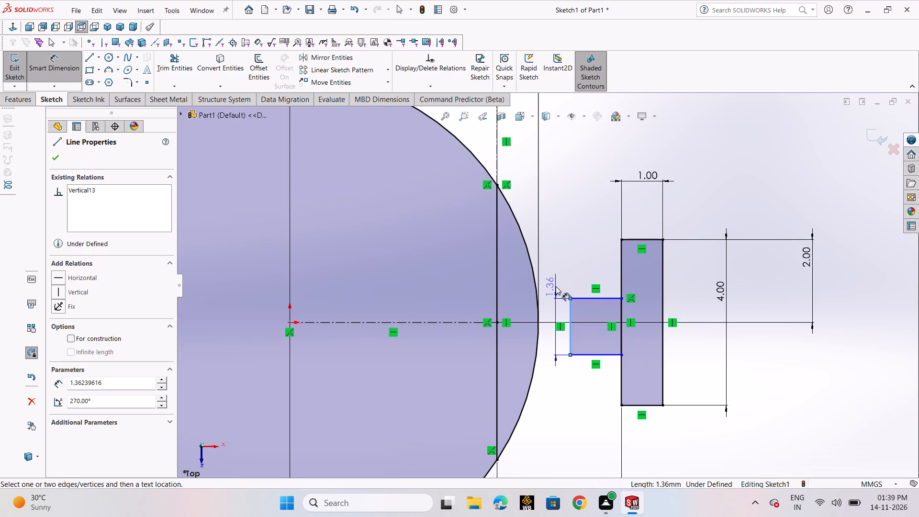
{"action": "left_click", "coordinate": [556, 286]}
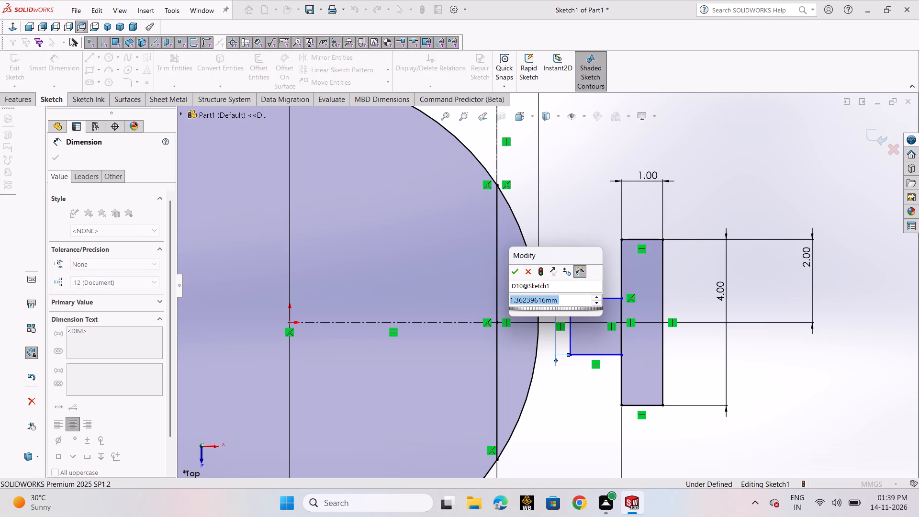
{"action": "key", "text": "2"}
{"action": "key", "text": "Return"}
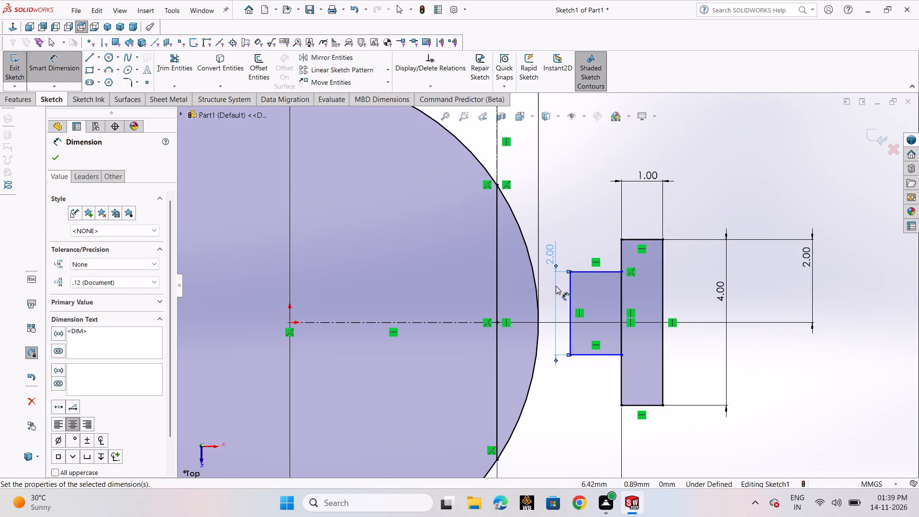
Dimension the offset between the bottom edges of the small and tall rectangles to 1 mm.
{"action": "scroll", "coordinate": [556, 286], "scroll_direction": "up", "scroll_amount": 1}
{"action": "left_click", "coordinate": [579, 346]}
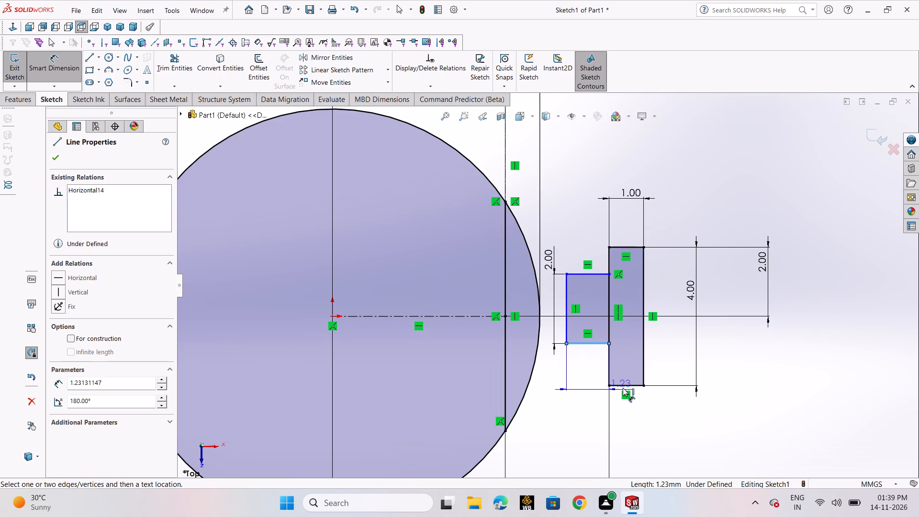
{"action": "left_click", "coordinate": [623, 387]}
{"action": "left_click", "coordinate": [677, 359]}
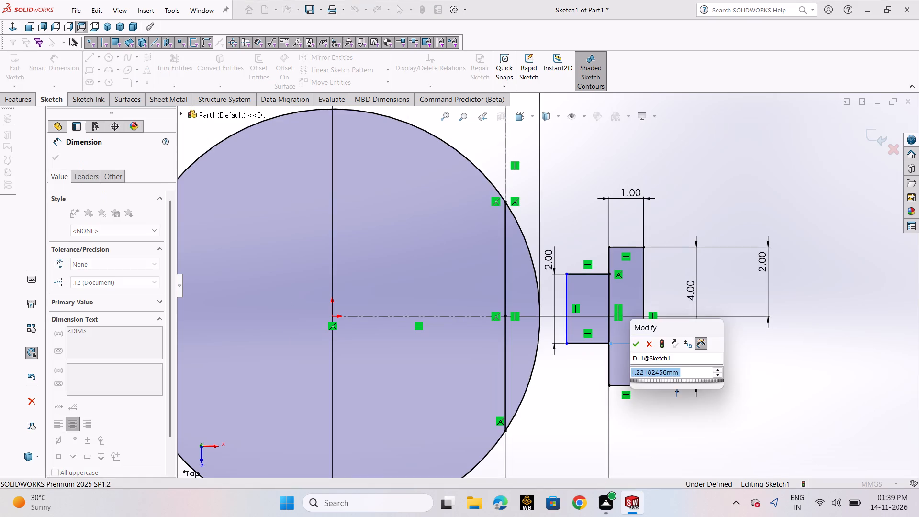
{"action": "key", "text": "1"}
{"action": "key", "text": "Return"}
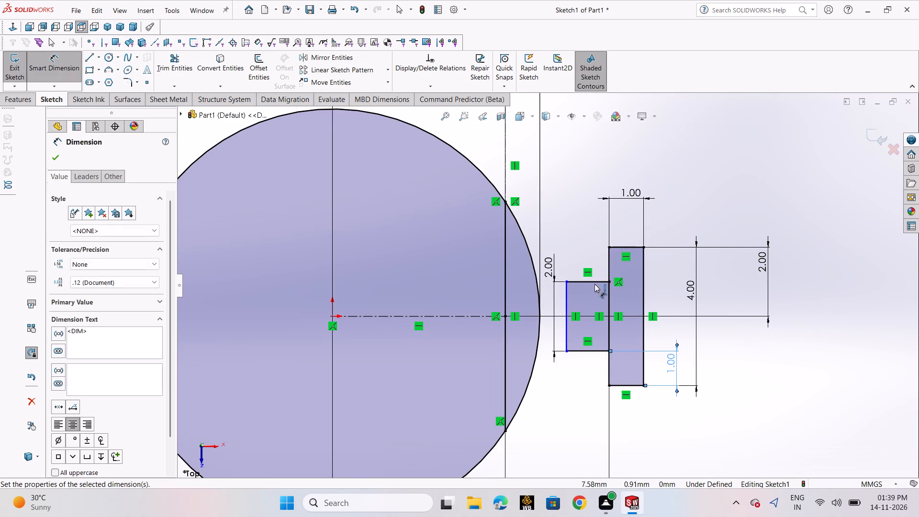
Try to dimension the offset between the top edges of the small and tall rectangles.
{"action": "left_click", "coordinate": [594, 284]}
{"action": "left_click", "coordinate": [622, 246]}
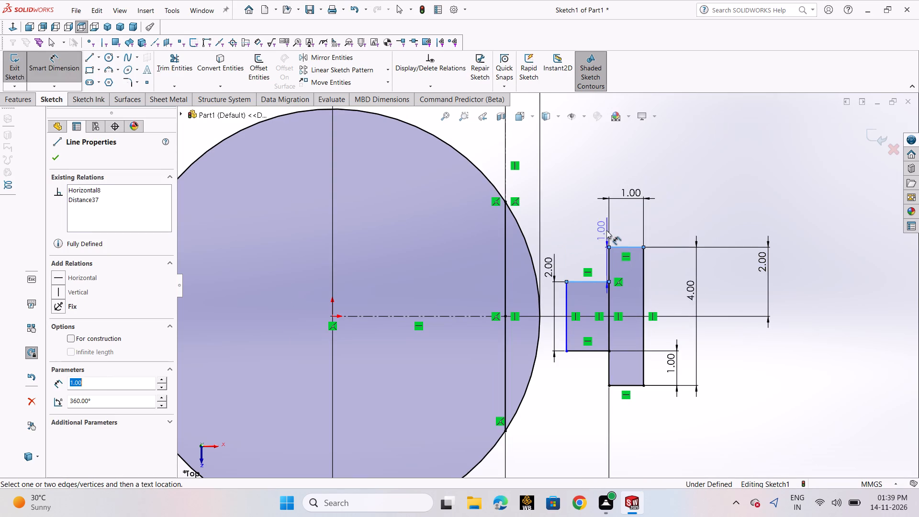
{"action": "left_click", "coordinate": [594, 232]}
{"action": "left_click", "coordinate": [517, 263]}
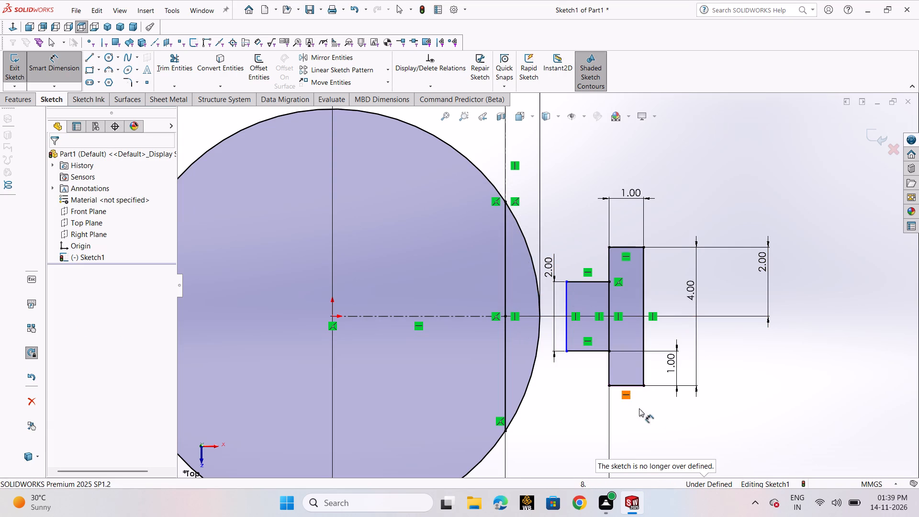
Dimension the small rectangle's width to 1 mm.
{"action": "scroll", "coordinate": [644, 410], "scroll_direction": "up", "scroll_amount": 3}
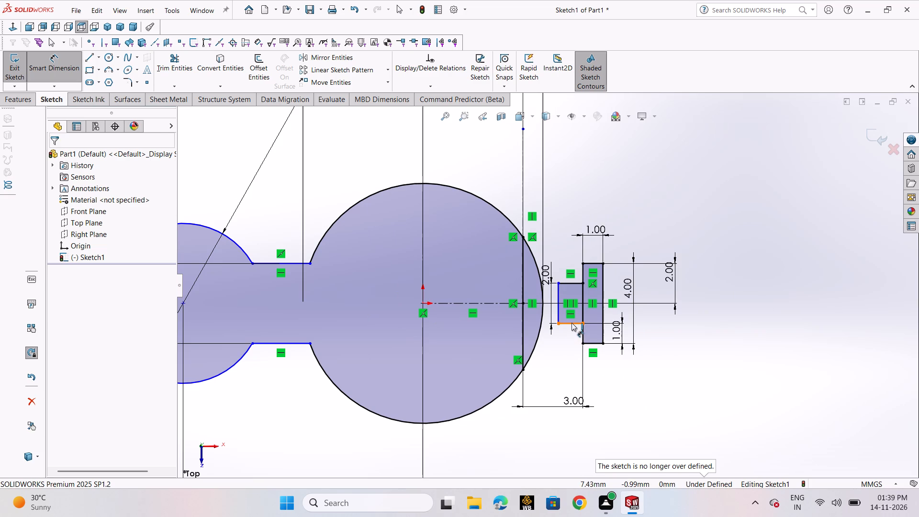
{"action": "left_click", "coordinate": [572, 323]}
{"action": "left_click", "coordinate": [572, 360]}
{"action": "key", "text": "1"}
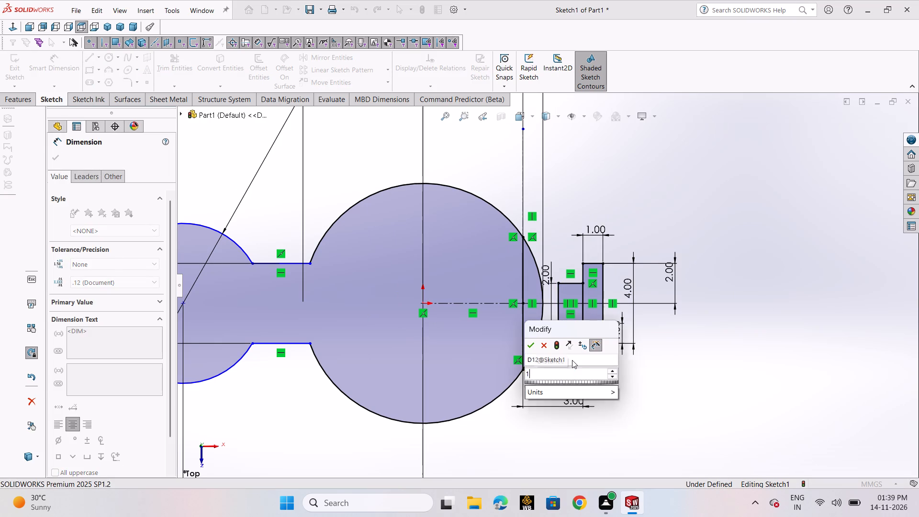
{"action": "key", "text": "Return"}
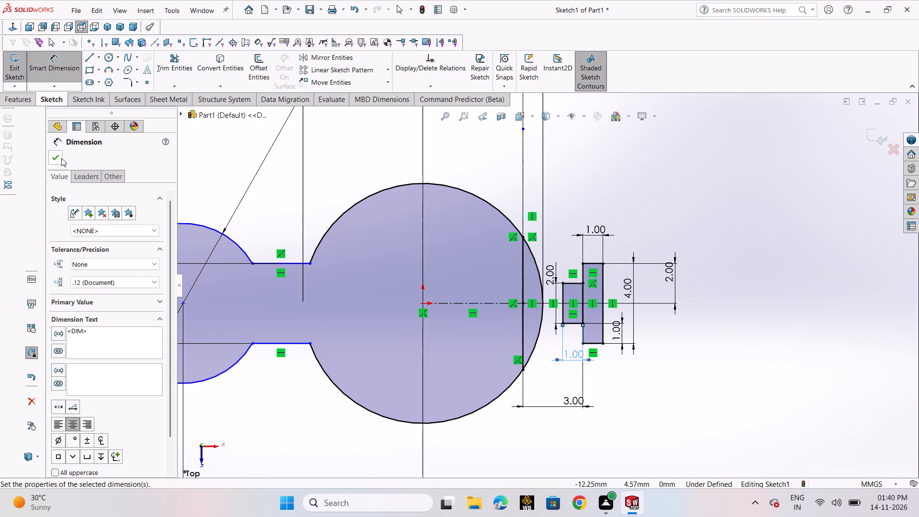
{"action": "left_click", "coordinate": [61, 158]}
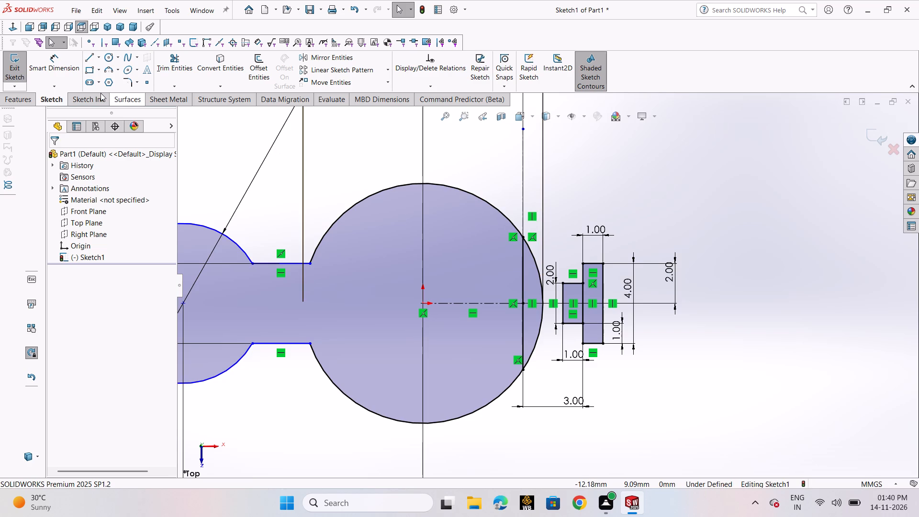
Sketch a line about 1 mm up from the small rectangle's upper inner corner, continuing horizontally about 1.4 mm to just inside the large circle.
{"action": "left_click", "coordinate": [91, 61]}
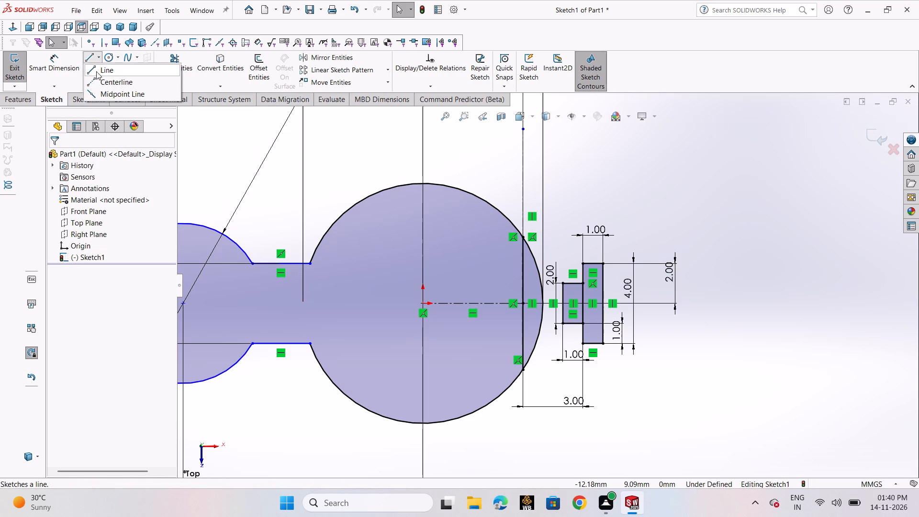
{"action": "left_click", "coordinate": [101, 72]}
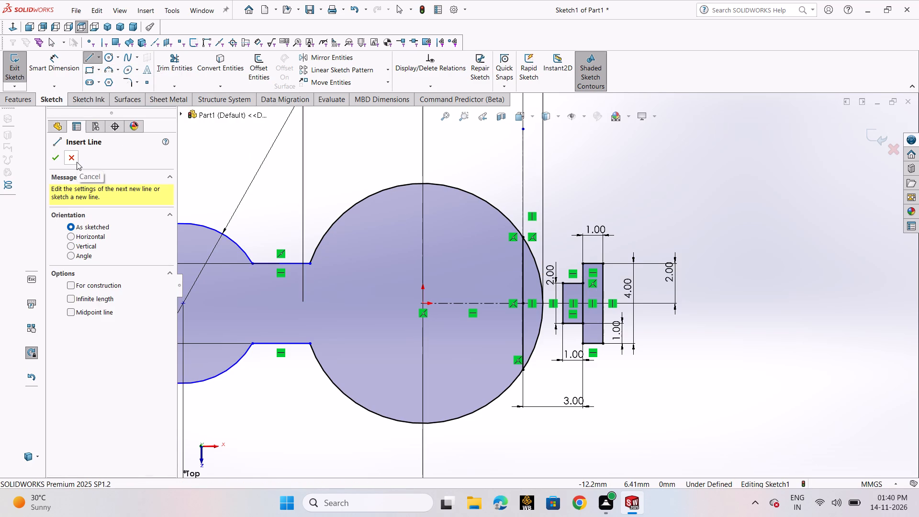
{"action": "scroll", "coordinate": [566, 281], "scroll_direction": "down", "scroll_amount": 6}
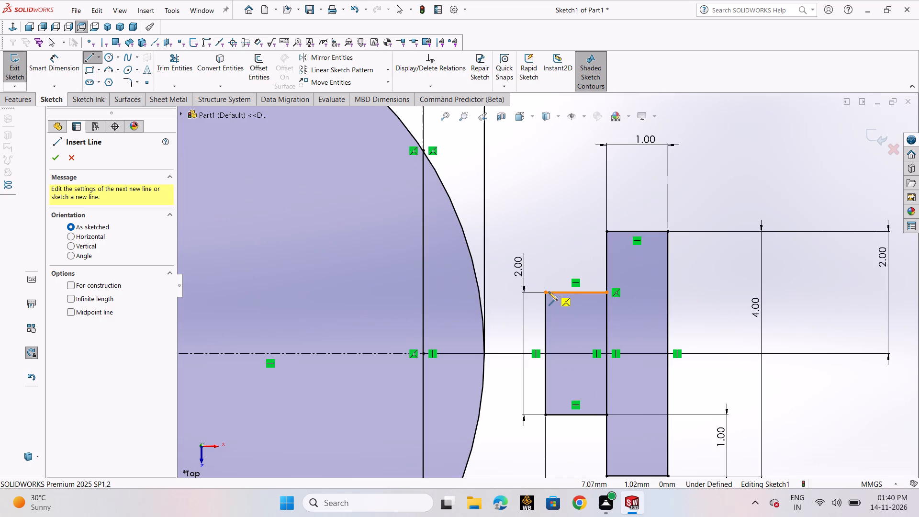
{"action": "left_click", "coordinate": [545, 293]}
{"action": "left_click", "coordinate": [548, 232]}
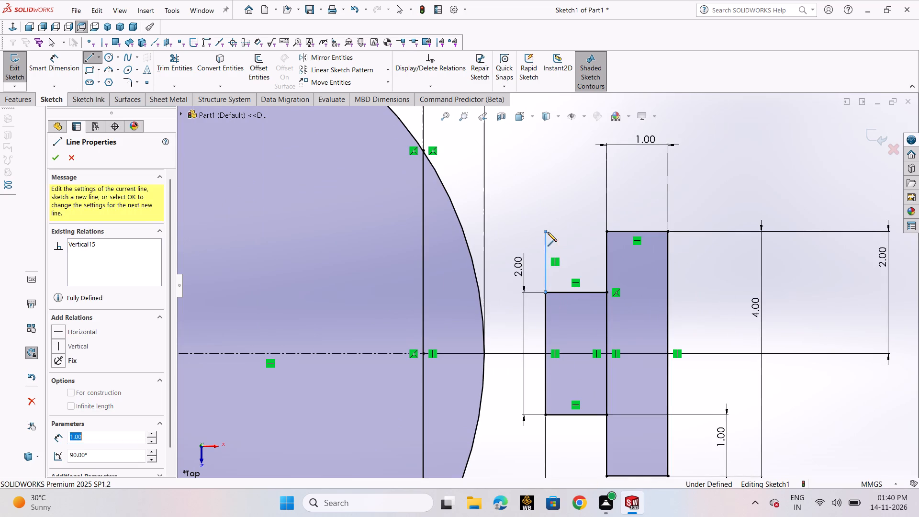
{"action": "left_click", "coordinate": [460, 231]}
{"action": "right_click", "coordinate": [460, 231]}
{"action": "left_click", "coordinate": [477, 236]}
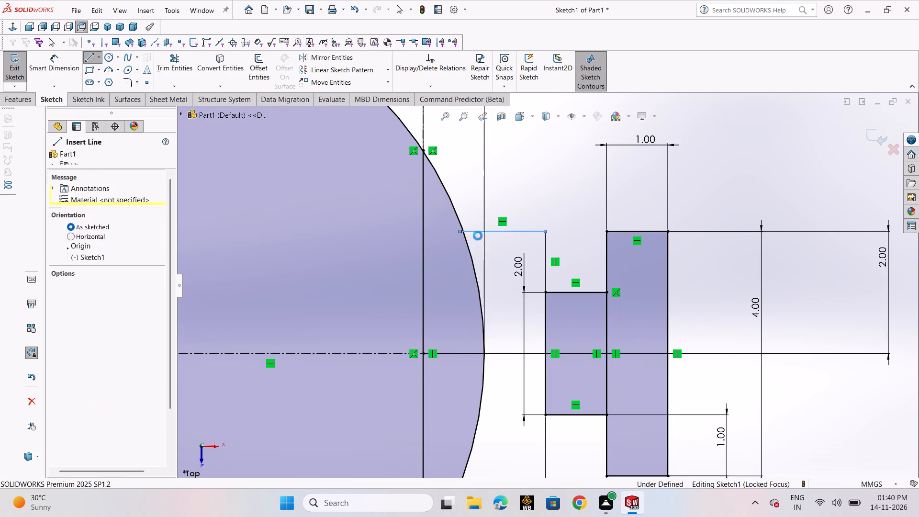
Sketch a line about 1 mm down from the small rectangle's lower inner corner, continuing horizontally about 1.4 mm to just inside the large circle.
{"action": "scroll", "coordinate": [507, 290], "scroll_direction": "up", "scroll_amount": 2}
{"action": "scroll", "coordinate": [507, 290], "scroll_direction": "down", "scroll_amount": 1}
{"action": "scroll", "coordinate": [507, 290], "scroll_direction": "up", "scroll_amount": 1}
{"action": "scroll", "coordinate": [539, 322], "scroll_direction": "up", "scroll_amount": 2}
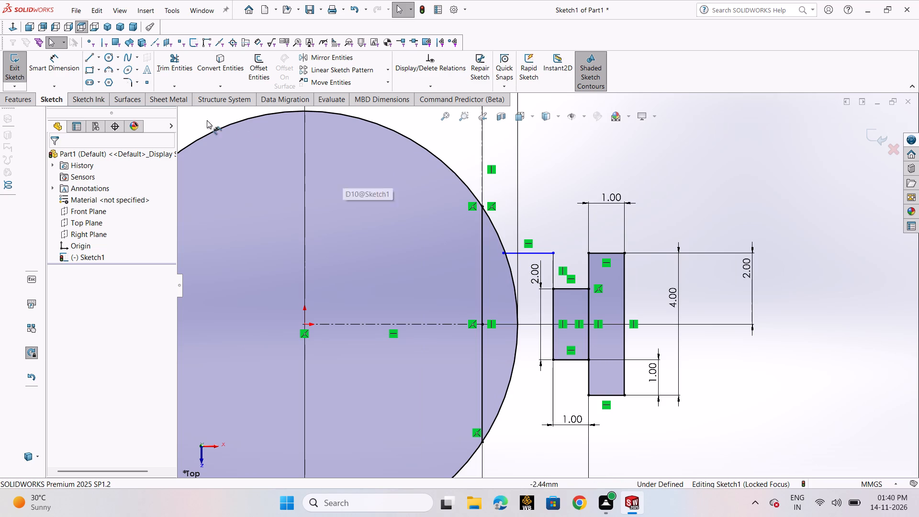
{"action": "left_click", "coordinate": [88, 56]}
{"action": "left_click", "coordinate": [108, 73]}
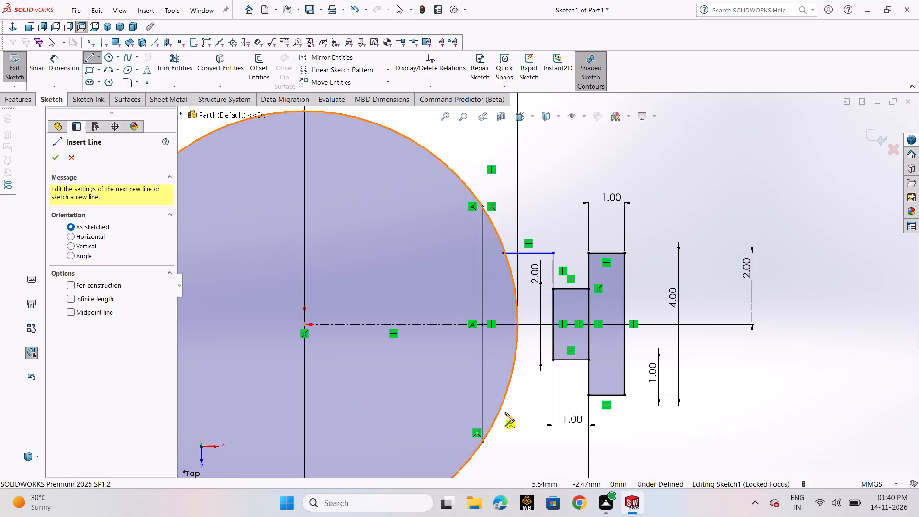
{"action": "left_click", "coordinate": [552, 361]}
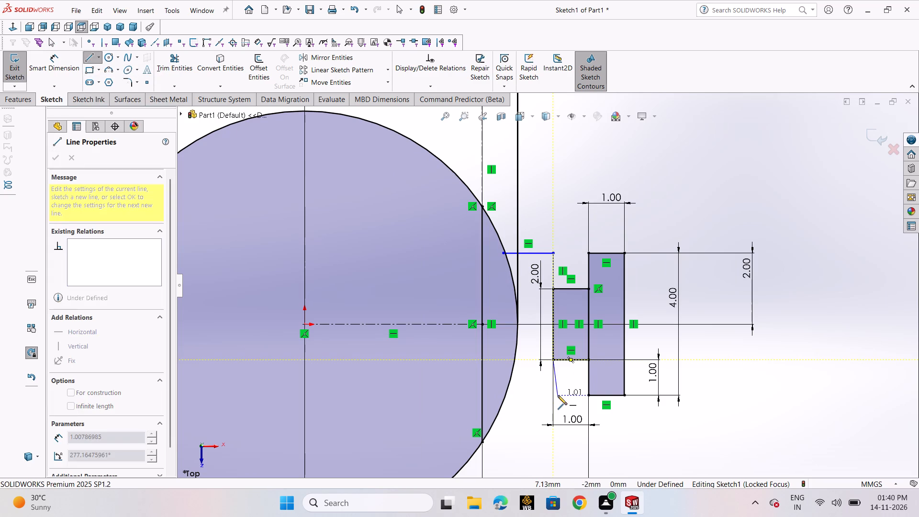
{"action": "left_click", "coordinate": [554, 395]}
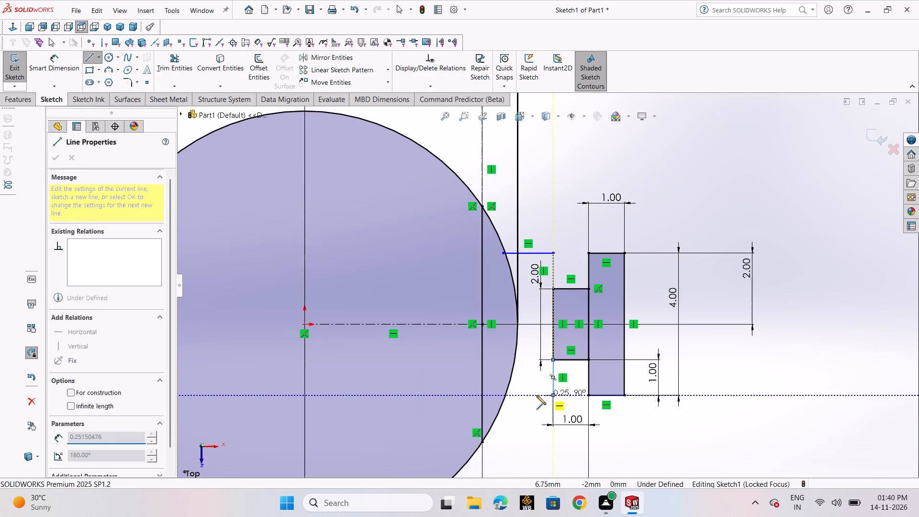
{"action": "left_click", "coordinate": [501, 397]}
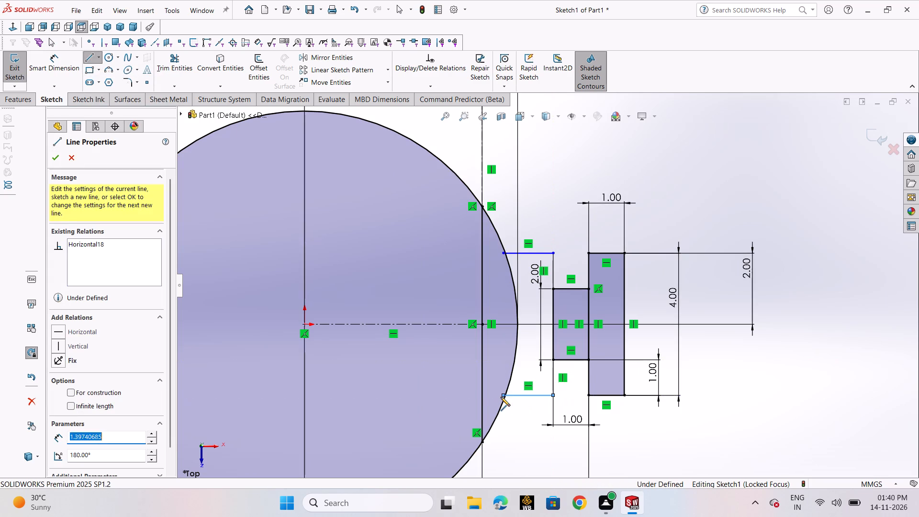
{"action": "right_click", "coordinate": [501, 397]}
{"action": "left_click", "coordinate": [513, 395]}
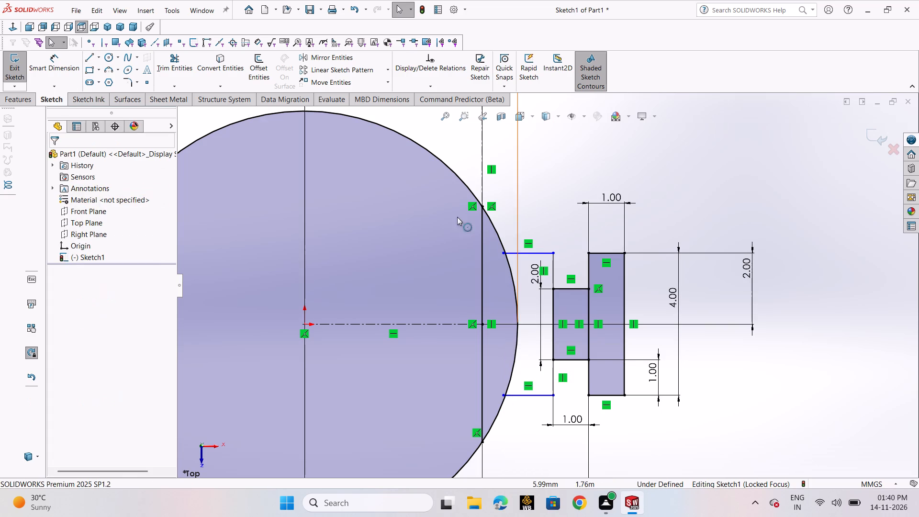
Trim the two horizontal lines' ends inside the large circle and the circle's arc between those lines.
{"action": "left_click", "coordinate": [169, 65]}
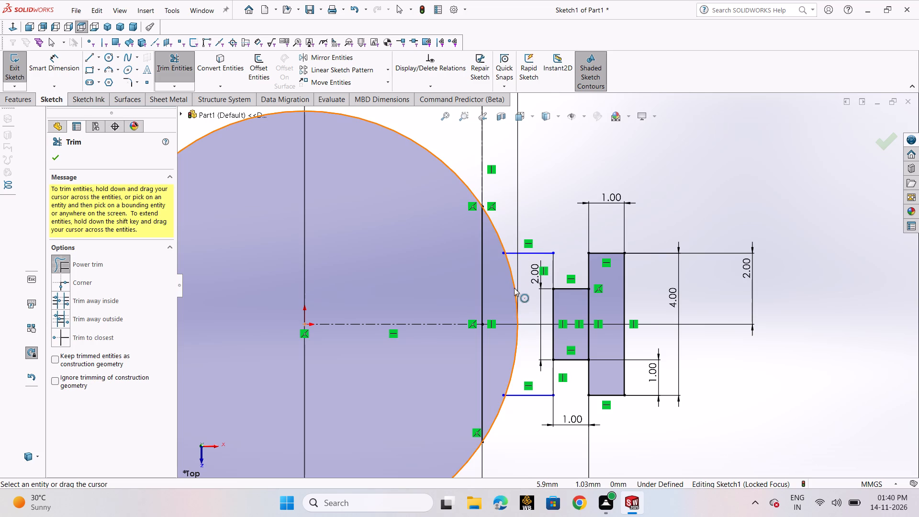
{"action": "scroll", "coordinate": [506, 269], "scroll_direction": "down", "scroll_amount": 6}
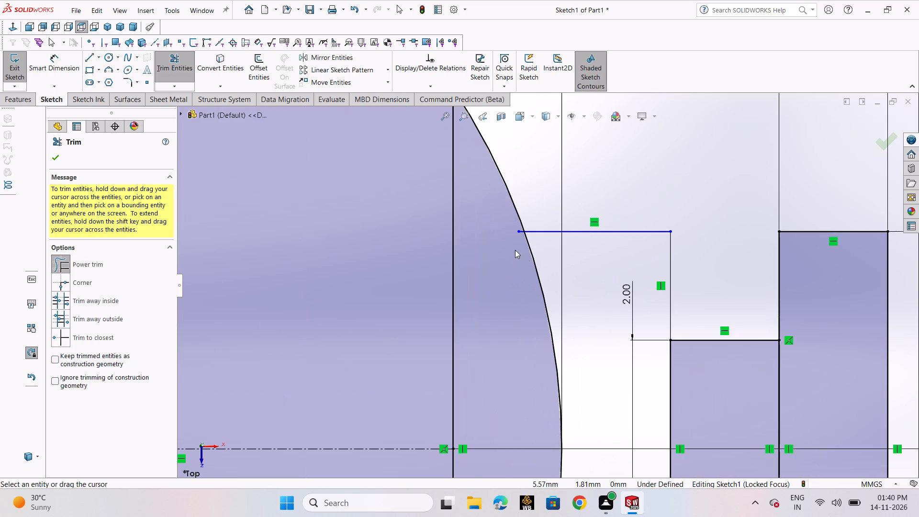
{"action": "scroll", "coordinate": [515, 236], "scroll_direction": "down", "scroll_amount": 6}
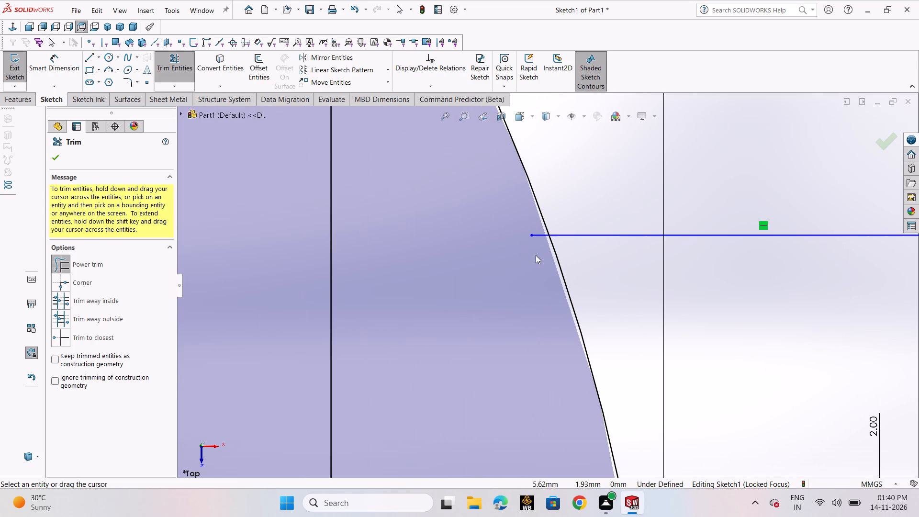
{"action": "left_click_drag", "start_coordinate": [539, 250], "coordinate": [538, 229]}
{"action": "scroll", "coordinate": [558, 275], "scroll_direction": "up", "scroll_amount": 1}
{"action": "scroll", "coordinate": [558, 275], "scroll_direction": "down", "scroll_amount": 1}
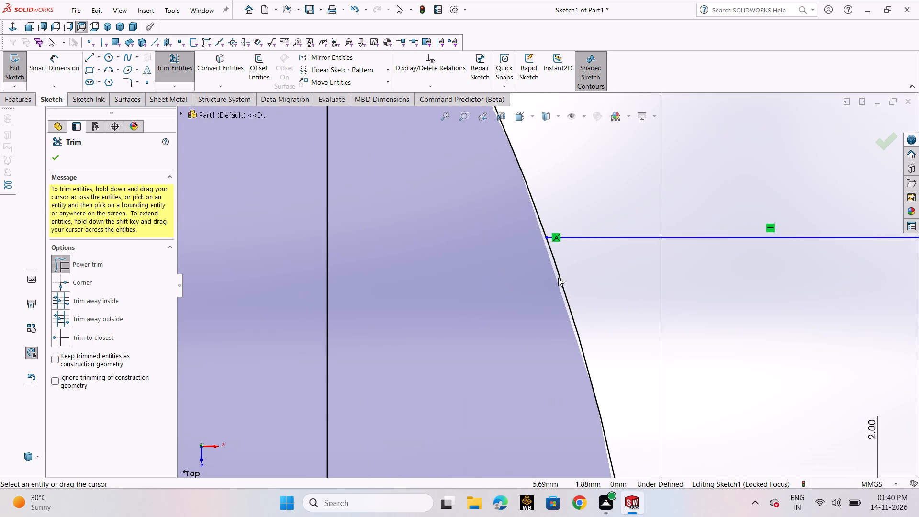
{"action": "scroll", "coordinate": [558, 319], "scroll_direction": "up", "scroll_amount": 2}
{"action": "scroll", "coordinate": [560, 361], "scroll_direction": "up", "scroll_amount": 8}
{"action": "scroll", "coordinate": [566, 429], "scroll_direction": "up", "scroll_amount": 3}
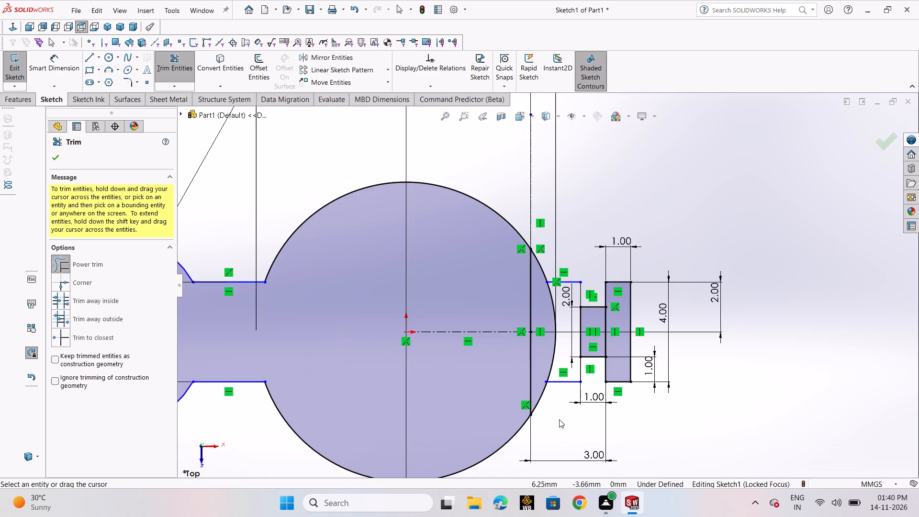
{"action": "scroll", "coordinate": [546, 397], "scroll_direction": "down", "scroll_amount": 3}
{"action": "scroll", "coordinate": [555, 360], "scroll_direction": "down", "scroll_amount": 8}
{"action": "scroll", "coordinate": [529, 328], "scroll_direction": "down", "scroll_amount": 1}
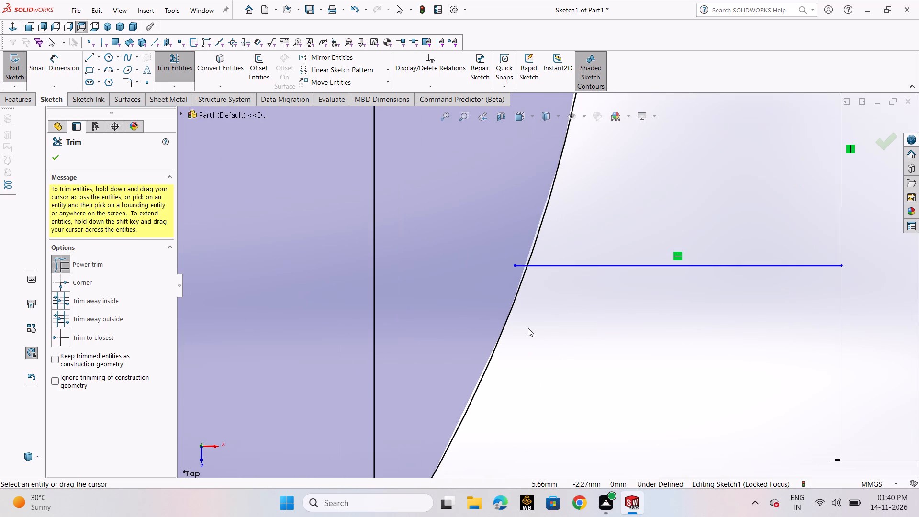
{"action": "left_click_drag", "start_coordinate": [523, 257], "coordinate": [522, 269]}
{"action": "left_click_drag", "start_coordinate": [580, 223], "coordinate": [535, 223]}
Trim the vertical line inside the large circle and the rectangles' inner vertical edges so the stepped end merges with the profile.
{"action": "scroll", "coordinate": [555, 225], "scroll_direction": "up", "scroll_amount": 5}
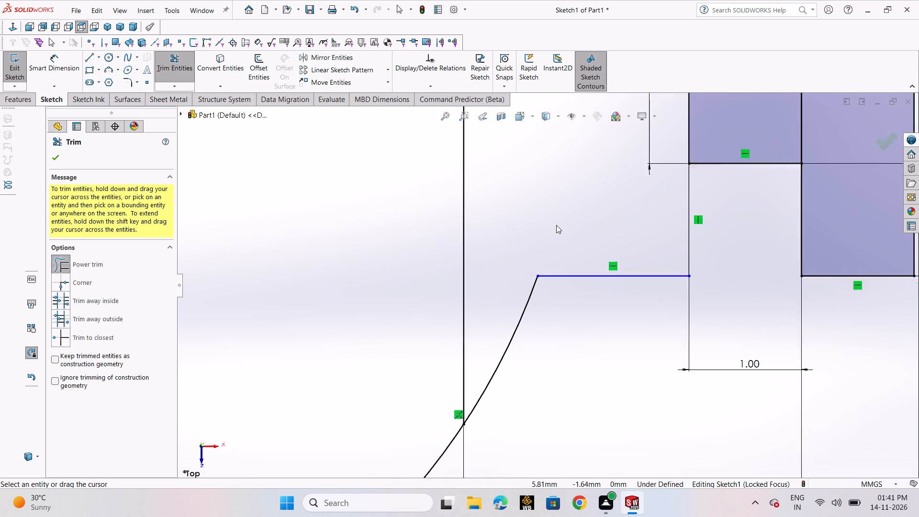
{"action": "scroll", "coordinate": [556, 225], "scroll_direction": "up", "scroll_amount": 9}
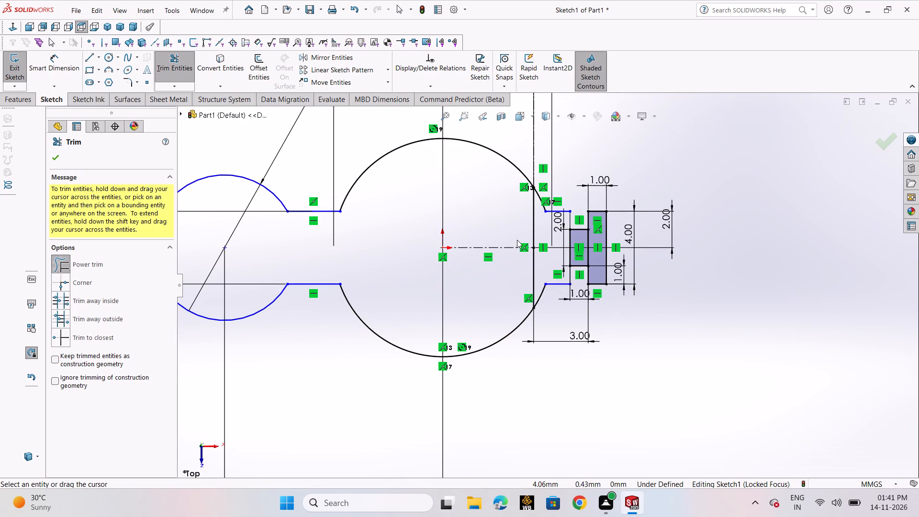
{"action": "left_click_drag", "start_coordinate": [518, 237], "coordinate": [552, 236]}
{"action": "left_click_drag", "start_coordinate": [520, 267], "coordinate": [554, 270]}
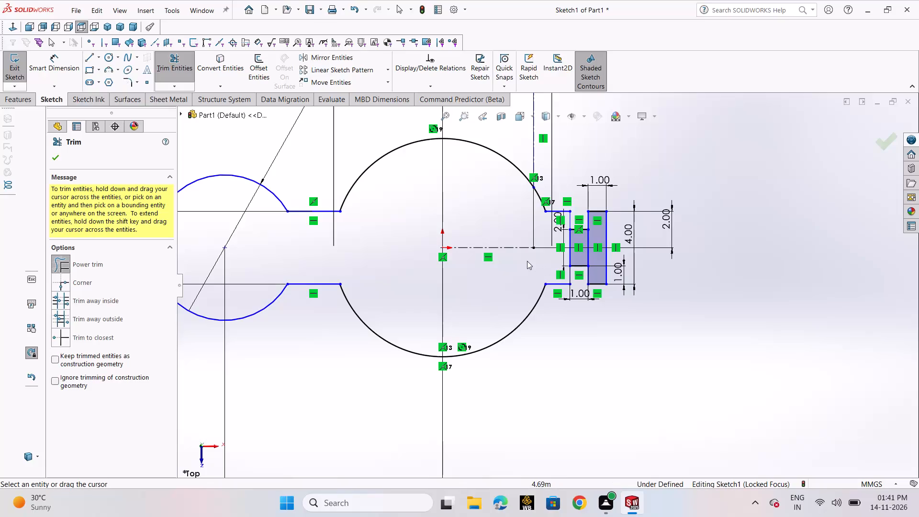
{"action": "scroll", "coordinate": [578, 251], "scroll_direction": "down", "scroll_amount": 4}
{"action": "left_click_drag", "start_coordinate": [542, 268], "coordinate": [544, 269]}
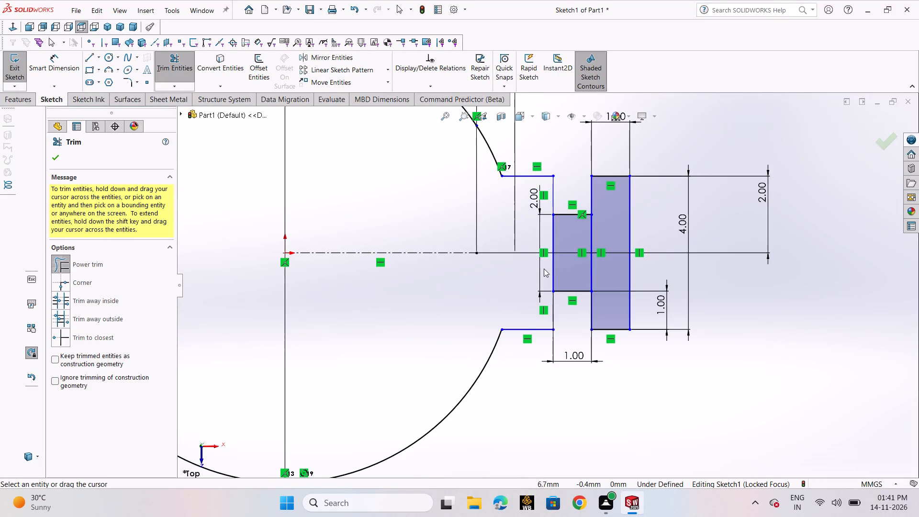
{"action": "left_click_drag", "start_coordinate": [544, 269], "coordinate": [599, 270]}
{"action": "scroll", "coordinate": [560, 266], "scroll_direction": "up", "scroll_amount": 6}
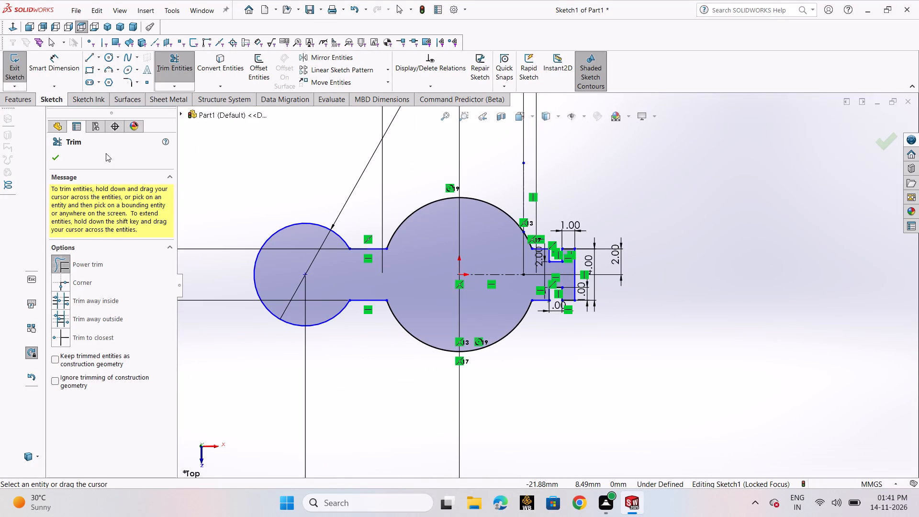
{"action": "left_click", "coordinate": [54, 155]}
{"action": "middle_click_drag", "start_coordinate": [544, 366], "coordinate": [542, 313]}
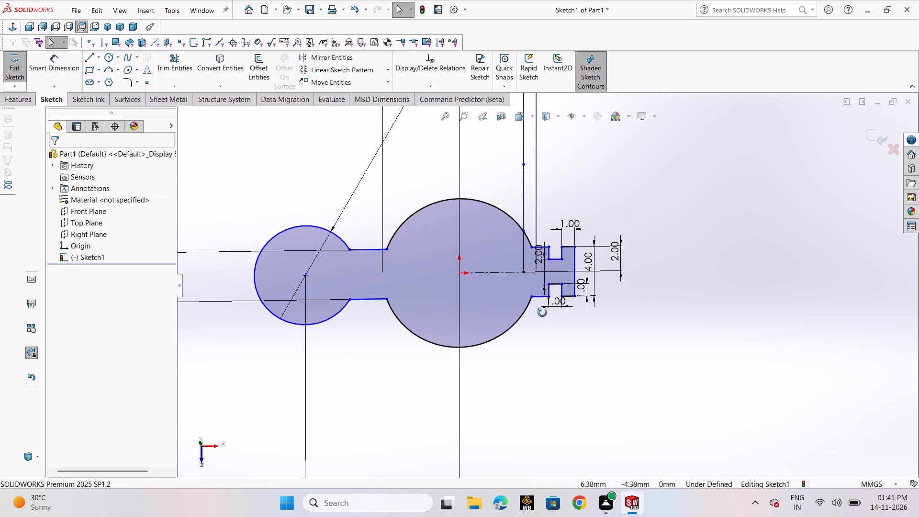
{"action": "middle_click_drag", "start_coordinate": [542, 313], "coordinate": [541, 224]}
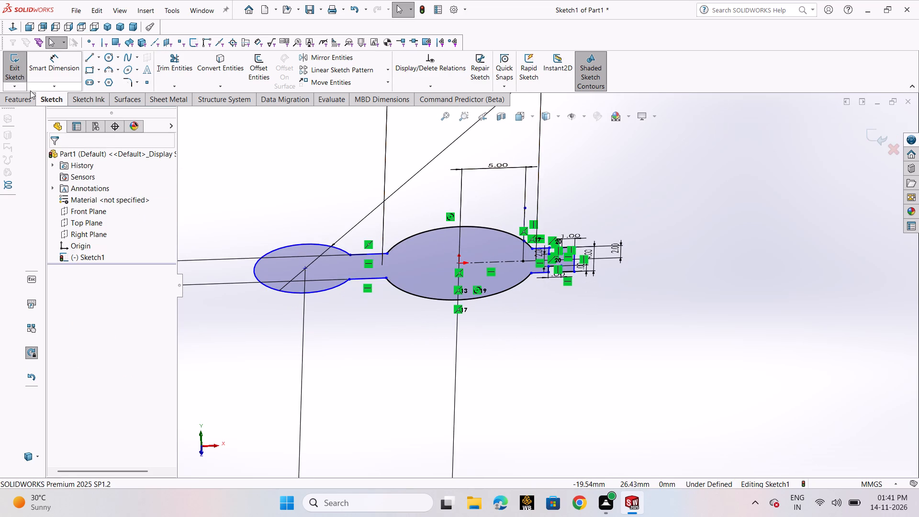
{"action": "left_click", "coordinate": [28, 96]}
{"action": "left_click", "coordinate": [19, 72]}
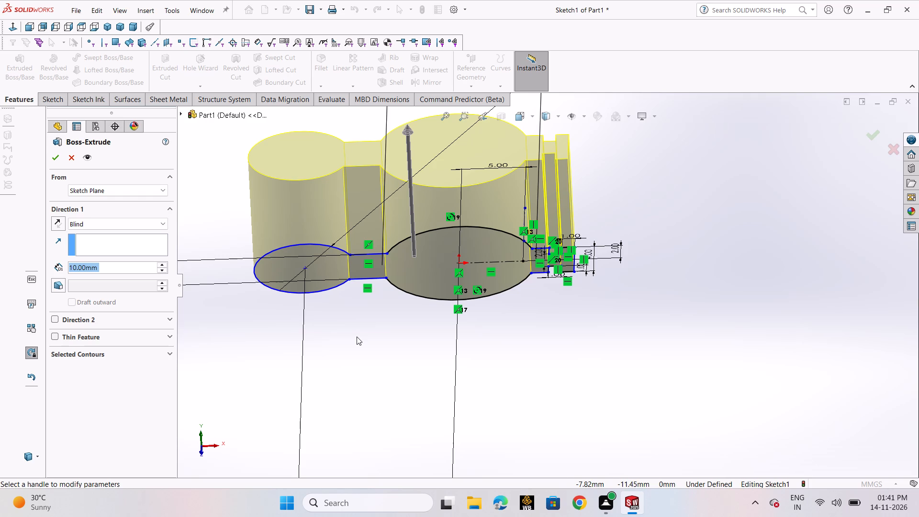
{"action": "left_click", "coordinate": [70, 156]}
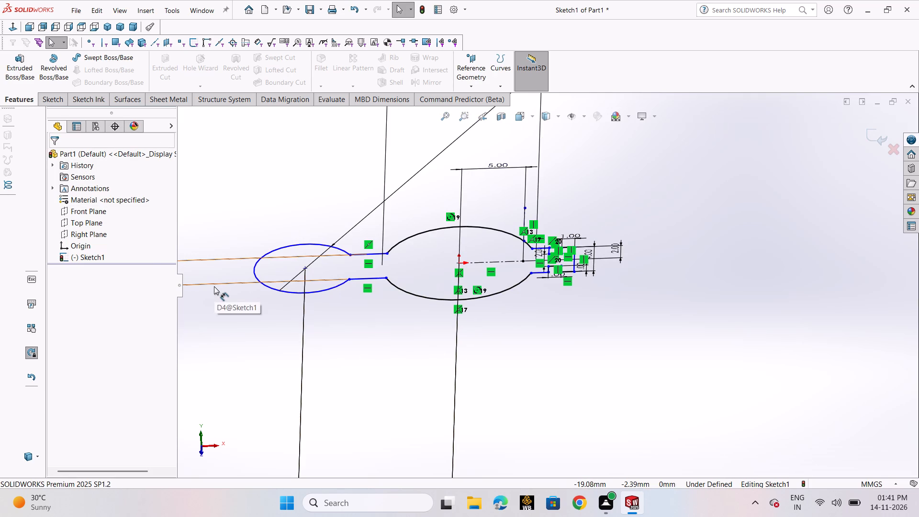
Undo the stepped, grooved end of the sketch, including its rectangles, lines, dimensions and trims, back to the two bridged circles and centerlines.
{"action": "key", "text": "ctrl+z"}
{"action": "key", "text": "ctrl+z"}
{"action": "key", "text": "ctrl+z"}
{"action": "key", "text": "ctrl+z"}
{"action": "key", "text": "ctrl+z"}
{"action": "key", "text": "ctrl+z"}
{"action": "key", "text": "ctrl+z"}
{"action": "key", "text": "ctrl+z"}
{"action": "key", "text": "ctrl+z"}
{"action": "key", "text": "ctrl+z"}
{"action": "key", "text": "ctrl+z"}
{"action": "key", "text": "ctrl+z"}
{"action": "key", "text": "ctrl+z"}
{"action": "key", "text": "ctrl+z"}
{"action": "key", "text": "ctrl+z"}
{"action": "key", "text": "ctrl+z"}
{"action": "key", "text": "ctrl+z"}
{"action": "key", "text": "ctrl+z"}
{"action": "key", "text": "ctrl+z"}
{"action": "key", "text": "ctrl+z"}
{"action": "key", "text": "ctrl+z"}
{"action": "key", "text": "ctrl+z"}
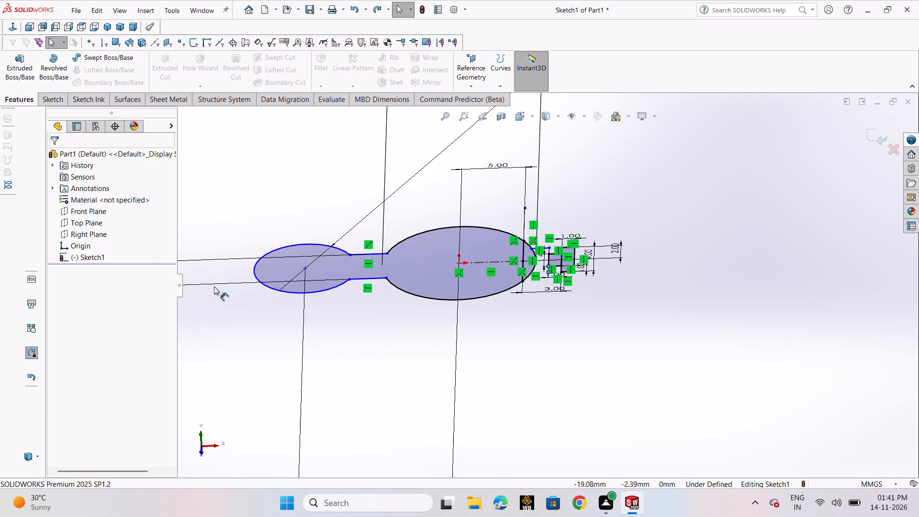
{"action": "key", "text": "ctrl+z"}
{"action": "key", "text": "ctrl+z"}
{"action": "key", "text": "ctrl+z"}
{"action": "key", "text": "ctrl+z"}
{"action": "key", "text": "ctrl+z"}
{"action": "key", "text": "ctrl+z"}
{"action": "key", "text": "ctrl+z"}
{"action": "key", "text": "ctrl+z"}
{"action": "key", "text": "ctrl+z"}
{"action": "key", "text": "ctrl+z"}
{"action": "key", "text": "ctrl+z"}
{"action": "key", "text": "ctrl+z"}
{"action": "key", "text": "ctrl+z"}
{"action": "key", "text": "ctrl+z"}
{"action": "key", "text": "ctrl+z"}
{"action": "key", "text": "ctrl+z"}
{"action": "key", "text": "ctrl+z"}
{"action": "key", "text": "ctrl+z"}
{"action": "key", "text": "ctrl+z"}
{"action": "key", "text": "ctrl+z"}
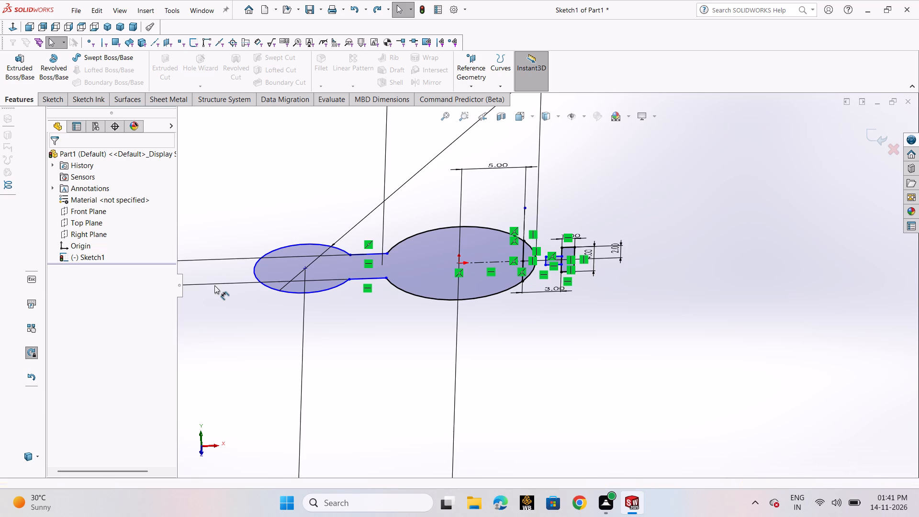
{"action": "key", "text": "ctrl+z"}
{"action": "key", "text": "ctrl+z"}
{"action": "key", "text": "ctrl+z"}
{"action": "key", "text": "ctrl+z"}
{"action": "key", "text": "ctrl+z"}
{"action": "key", "text": "ctrl+z"}
{"action": "key", "text": "ctrl+z"}
{"action": "key", "text": "ctrl+z"}
{"action": "key", "text": "ctrl+z"}
{"action": "key", "text": "ctrl+z"}
{"action": "key", "text": "ctrl+z"}
{"action": "key", "text": "ctrl+z"}
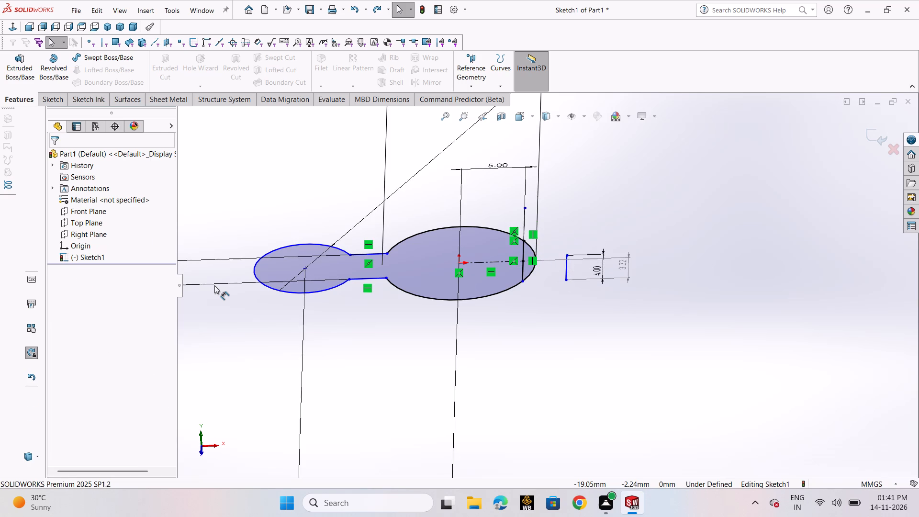
{"action": "key", "text": "ctrl+z"}
{"action": "key", "text": "ctrl+z"}
{"action": "key", "text": "ctrl+z"}
{"action": "key", "text": "ctrl+z"}
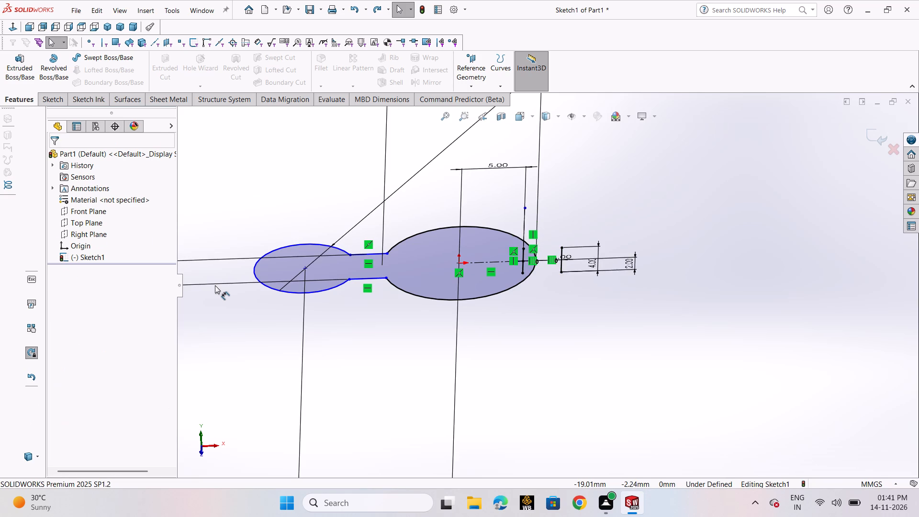
{"action": "key", "text": "ctrl+z"}
{"action": "key", "text": "ctrl+z"}
{"action": "key", "text": "ctrl+z"}
{"action": "key", "text": "ctrl+z"}
{"action": "key", "text": "ctrl+z"}
{"action": "key", "text": "ctrl+z"}
{"action": "key", "text": "ctrl+z"}
{"action": "key", "text": "ctrl+z"}
{"action": "key", "text": "ctrl+z"}
{"action": "key", "text": "ctrl+z"}
{"action": "key", "text": "ctrl+z"}
{"action": "key", "text": "ctrl+z"}
{"action": "key", "text": "ctrl+z"}
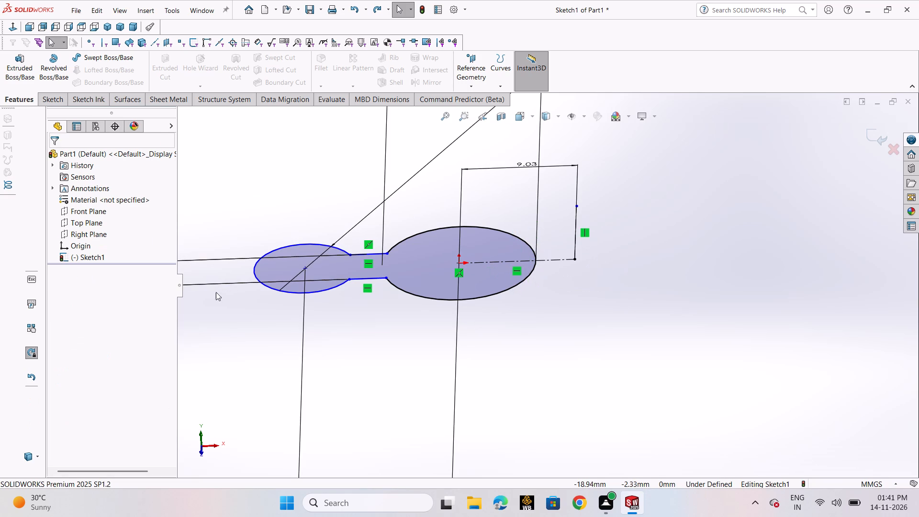
Extrude the profile of the two bridged circles 22 mm with a Blind end condition and fit the whole body in view.
{"action": "left_click", "coordinate": [17, 70]}
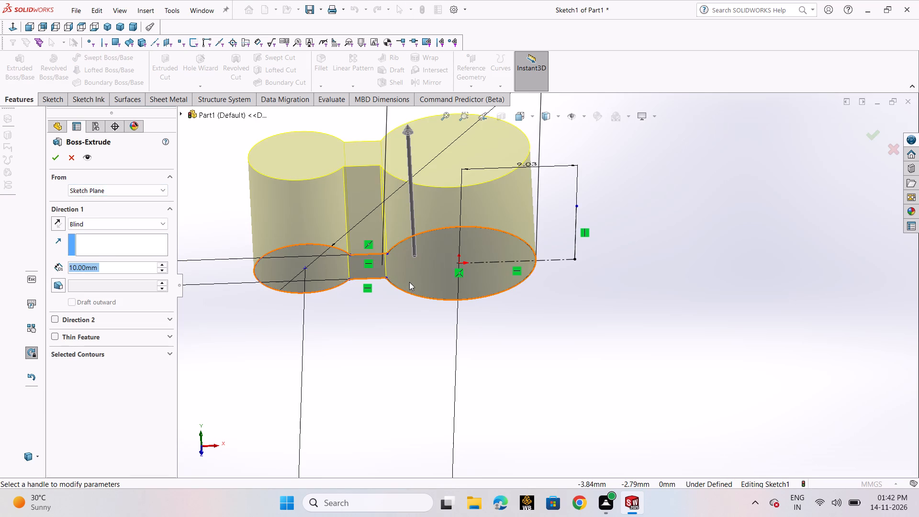
{"action": "type", "text": "22"}
{"action": "key", "text": "Return"}
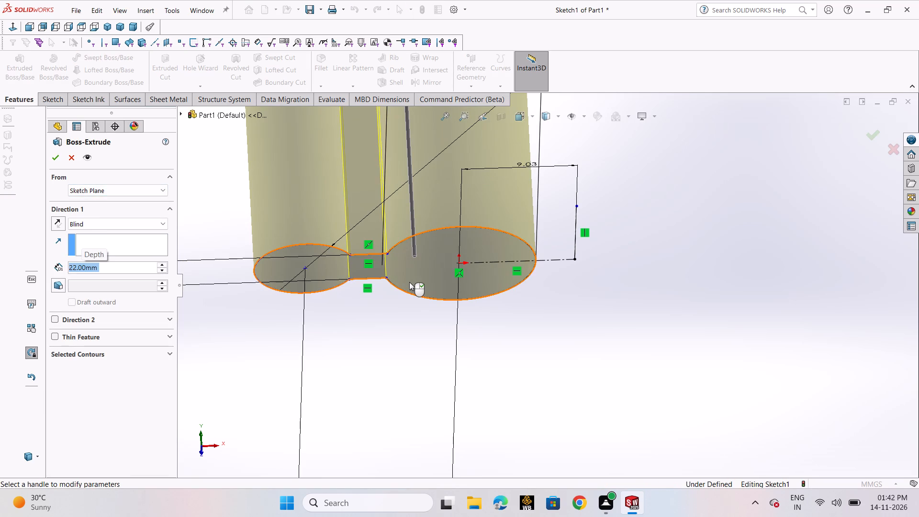
{"action": "left_click", "coordinate": [55, 163]}
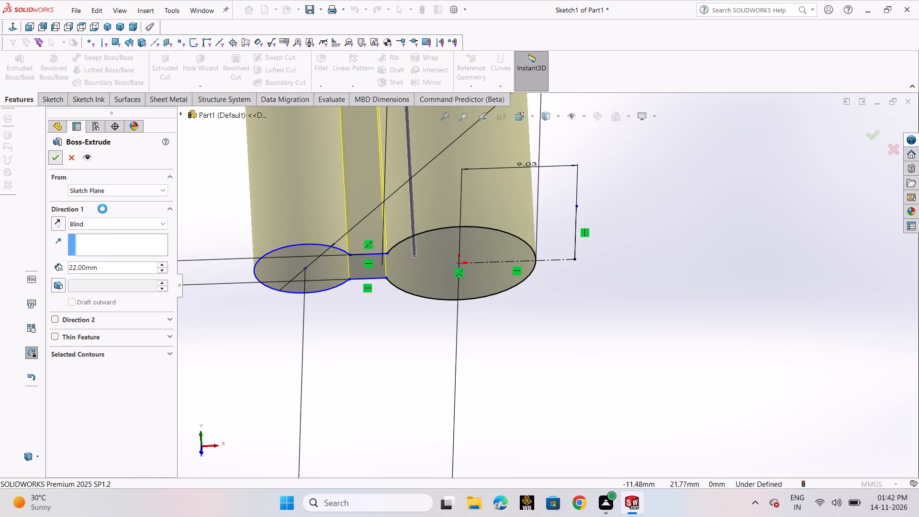
{"action": "left_click", "coordinate": [442, 115]}
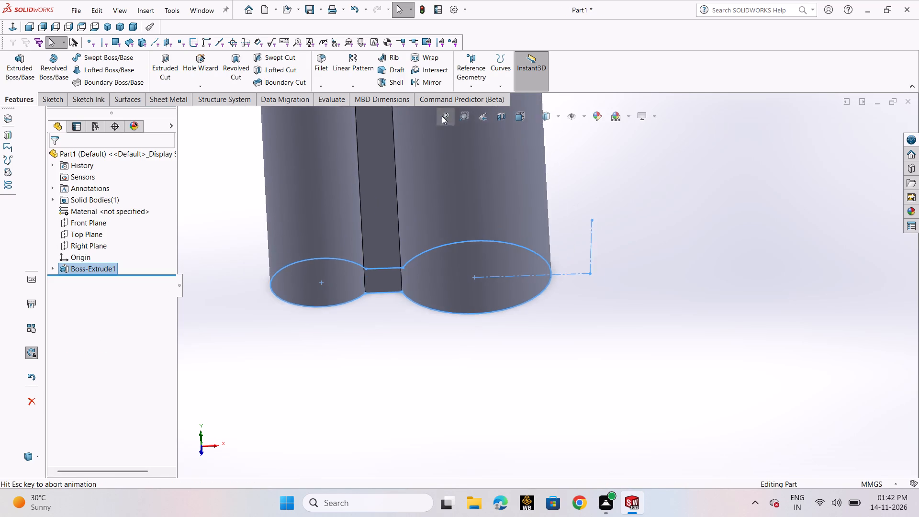
{"action": "left_click", "coordinate": [718, 213]}
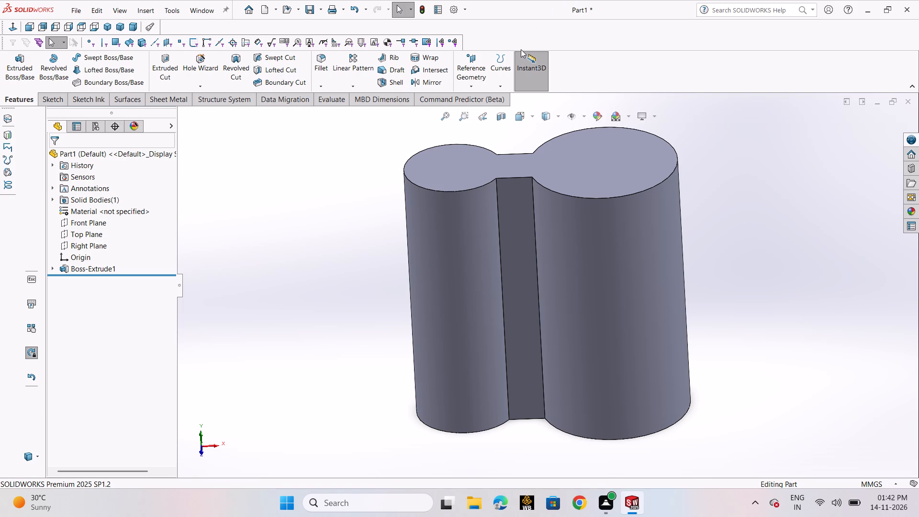
Start a sketch on the body's top face and draw a slanted centerline about 8.7 mm long from the small circle's center.
{"action": "left_click", "coordinate": [464, 167]}
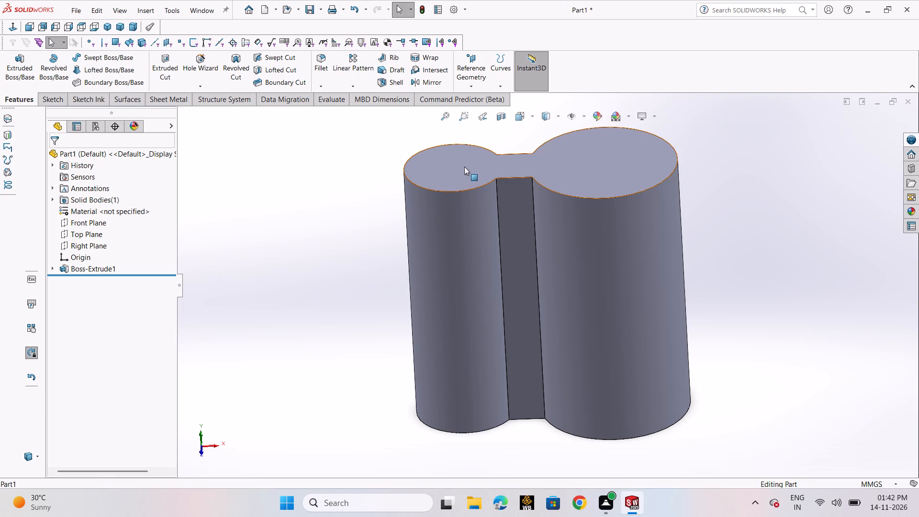
{"action": "left_click", "coordinate": [518, 145]}
{"action": "left_click", "coordinate": [484, 197]}
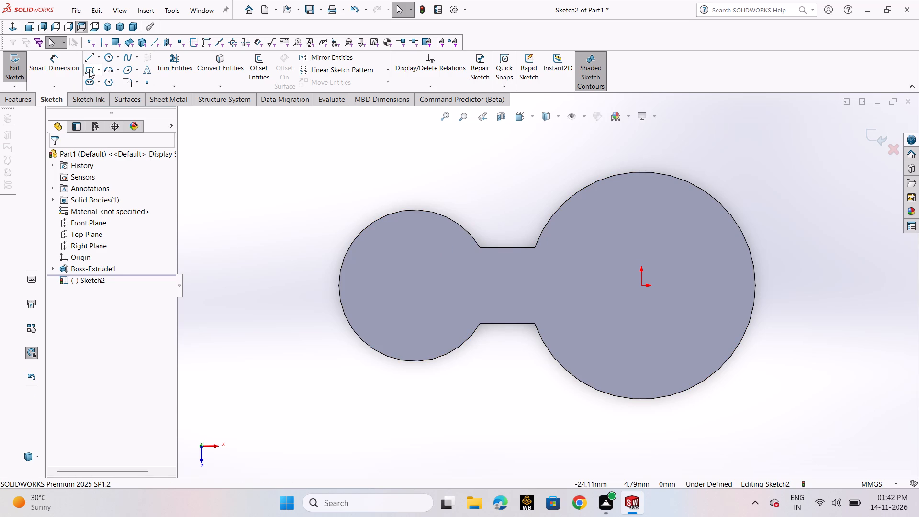
{"action": "left_click", "coordinate": [90, 56]}
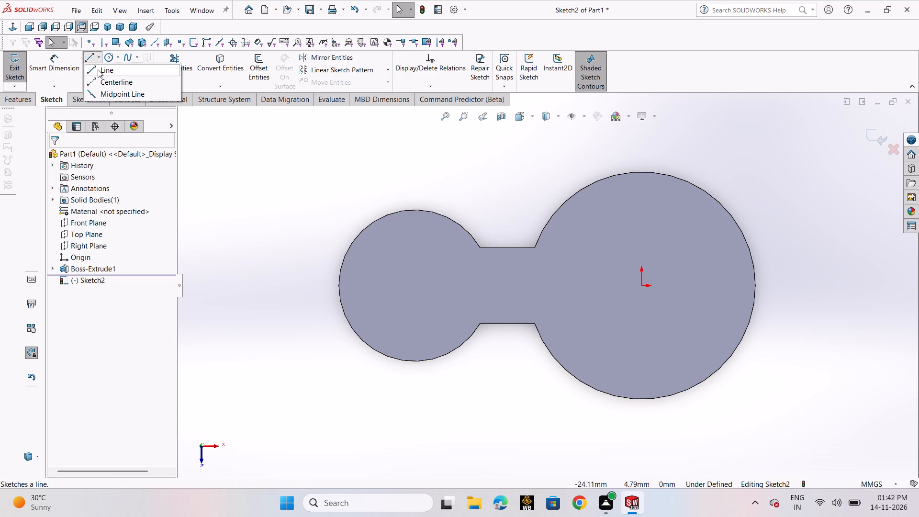
{"action": "left_click", "coordinate": [105, 81]}
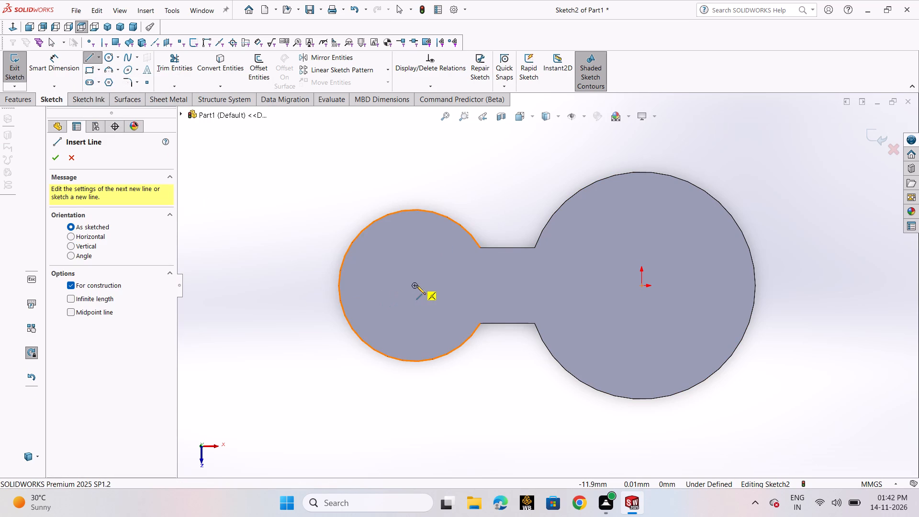
{"action": "left_click", "coordinate": [416, 285]}
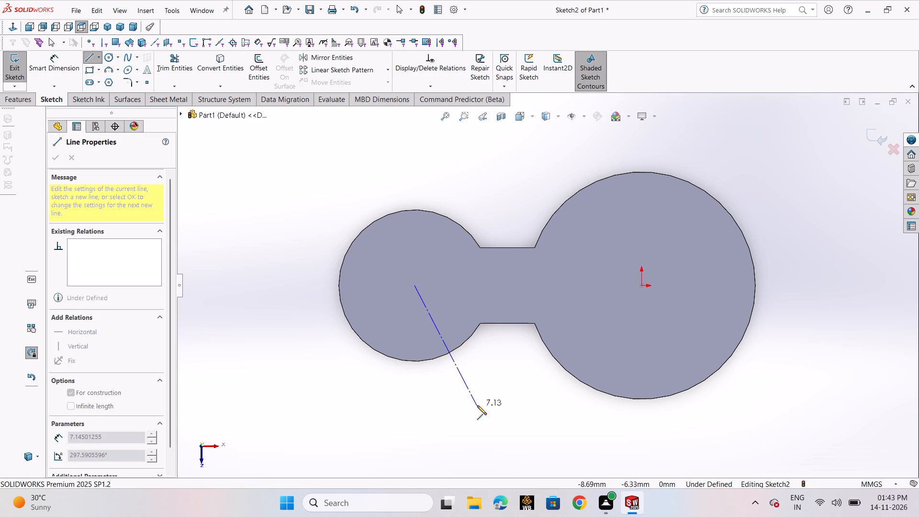
{"action": "left_click", "coordinate": [493, 430]}
{"action": "right_click", "coordinate": [494, 430]}
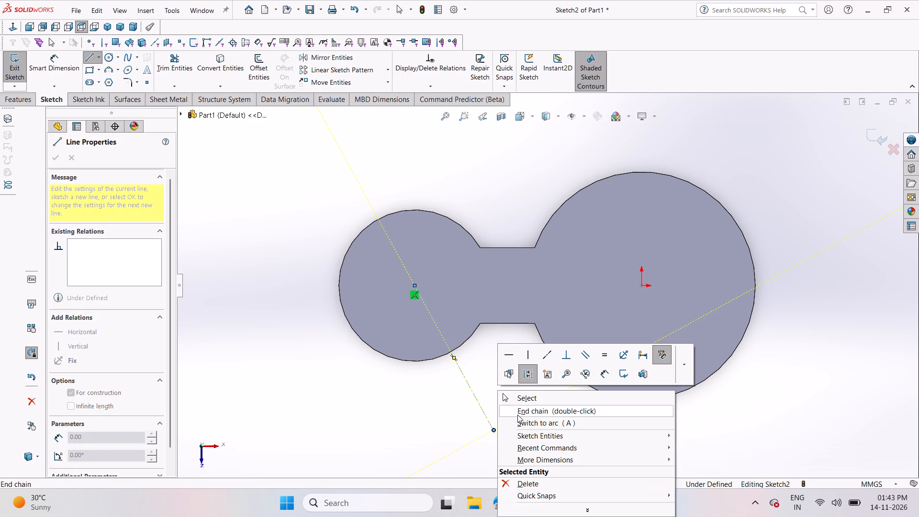
{"action": "left_click", "coordinate": [523, 399]}
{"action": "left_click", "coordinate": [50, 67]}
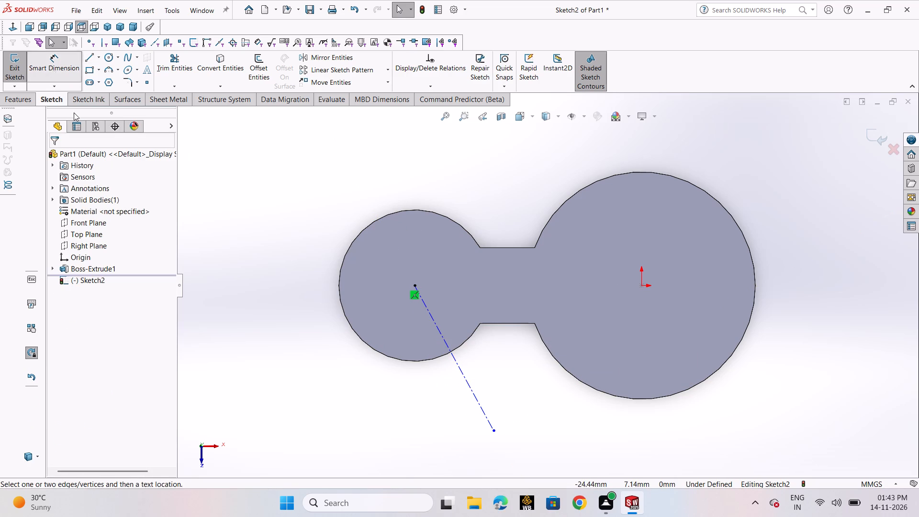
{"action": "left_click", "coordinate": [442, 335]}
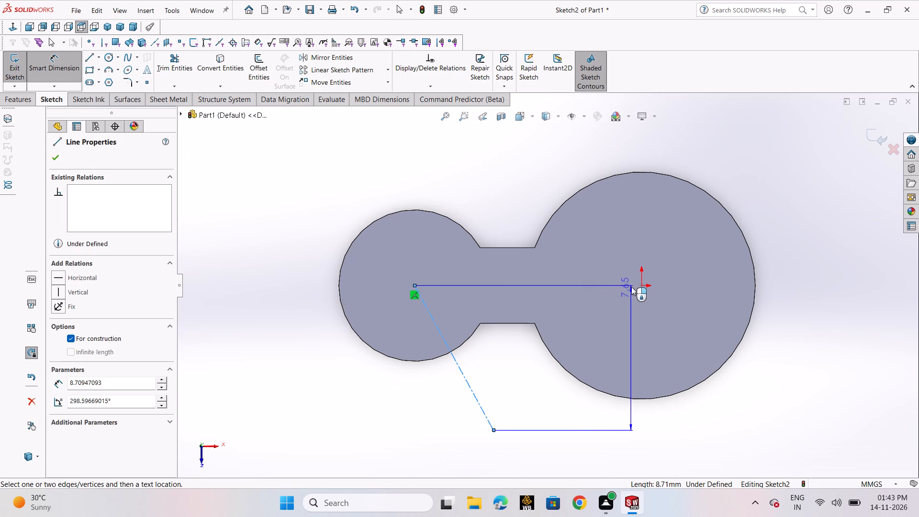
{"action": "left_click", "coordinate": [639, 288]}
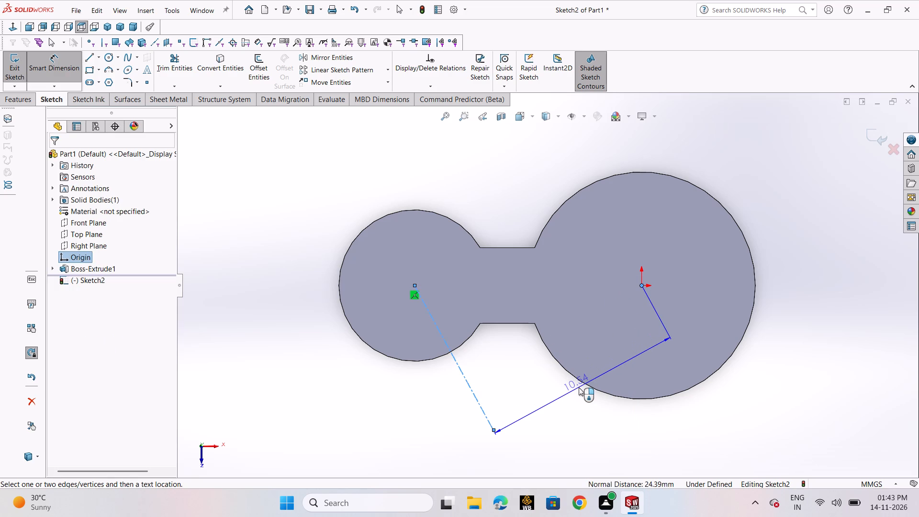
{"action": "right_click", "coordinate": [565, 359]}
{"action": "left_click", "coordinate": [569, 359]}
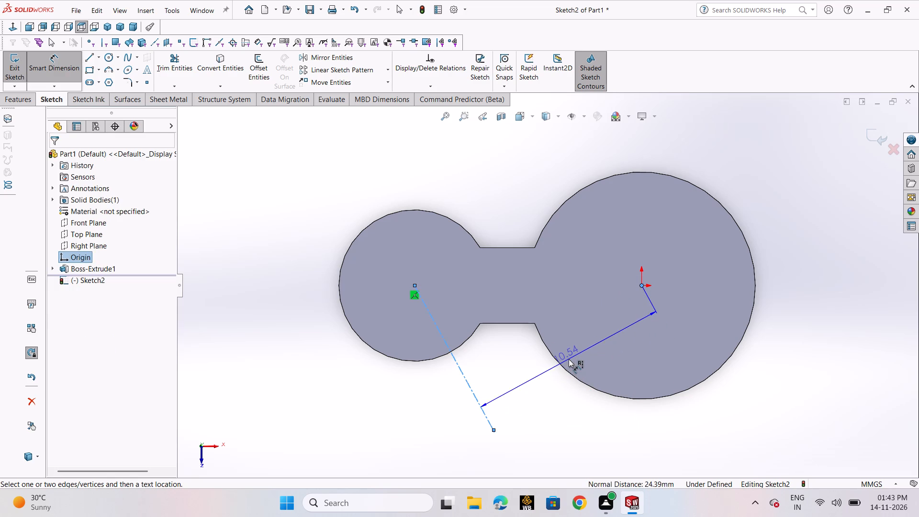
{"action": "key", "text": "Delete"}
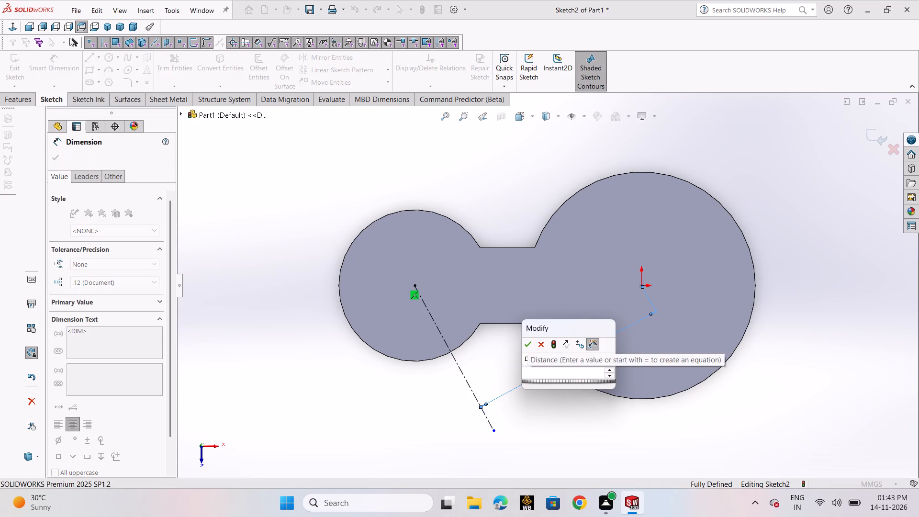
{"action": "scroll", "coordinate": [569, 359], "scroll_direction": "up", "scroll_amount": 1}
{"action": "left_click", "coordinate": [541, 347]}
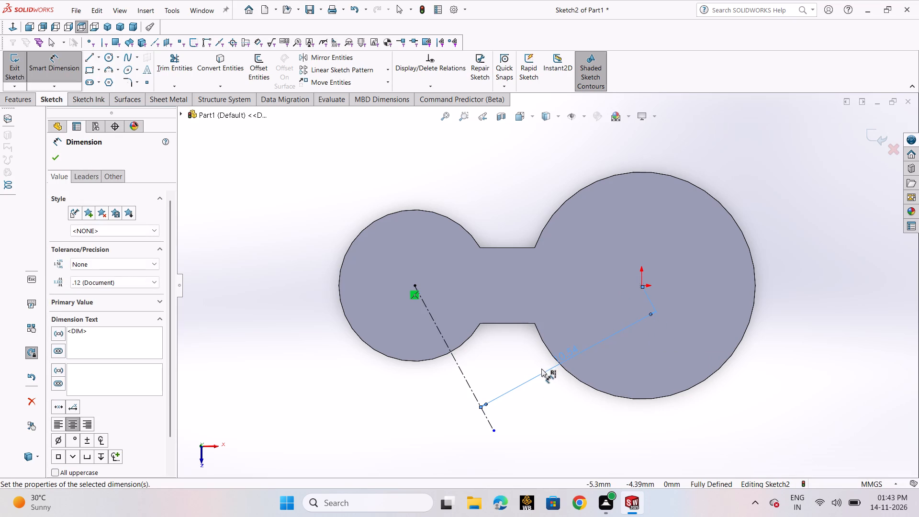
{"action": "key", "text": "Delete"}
Draw a horizontal centerline about 18.9 mm long from the small circle's center through the origin, ending just beyond the large circle.
{"action": "scroll", "coordinate": [583, 343], "scroll_direction": "up", "scroll_amount": 1}
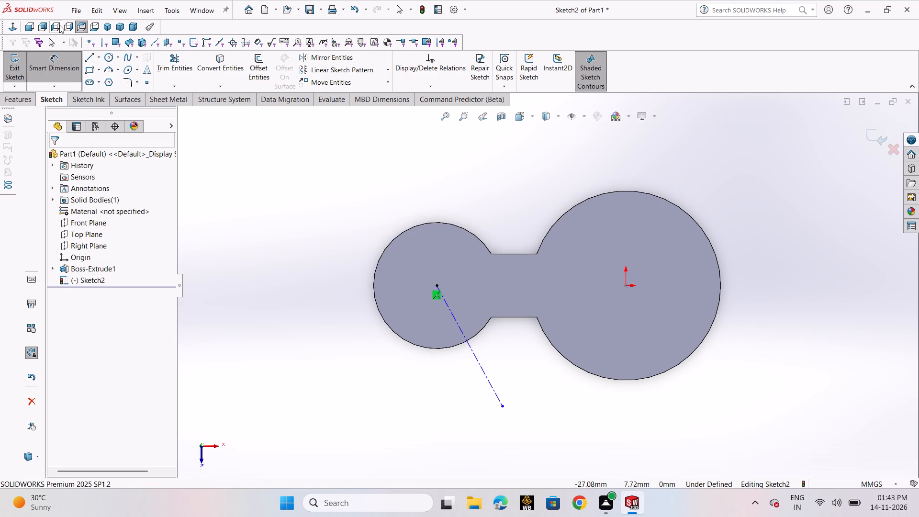
{"action": "left_click", "coordinate": [100, 59]}
{"action": "left_click", "coordinate": [110, 85]}
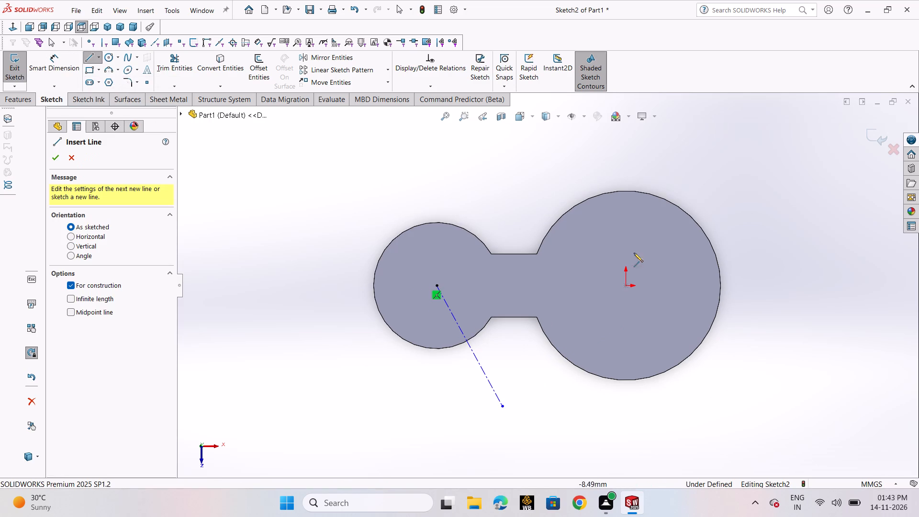
{"action": "left_click", "coordinate": [438, 286]}
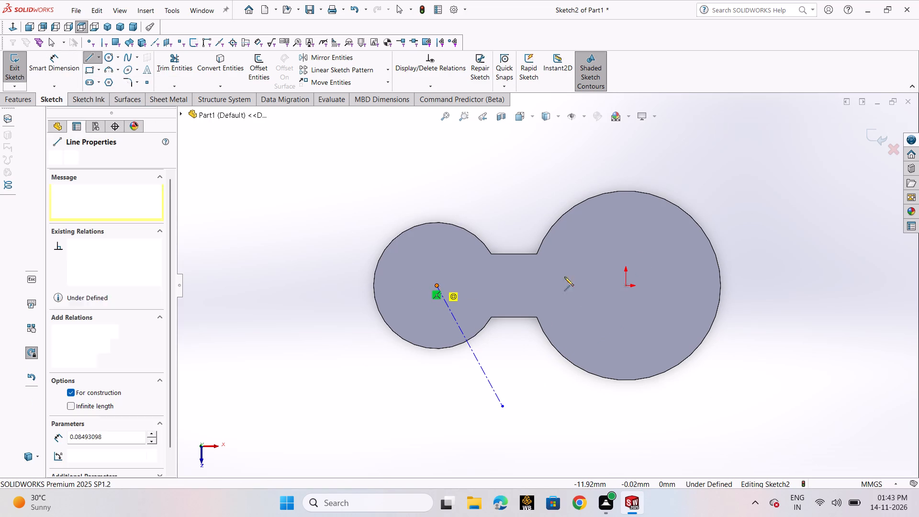
{"action": "left_click", "coordinate": [734, 288]}
{"action": "right_click", "coordinate": [734, 288]}
{"action": "left_click", "coordinate": [749, 295]}
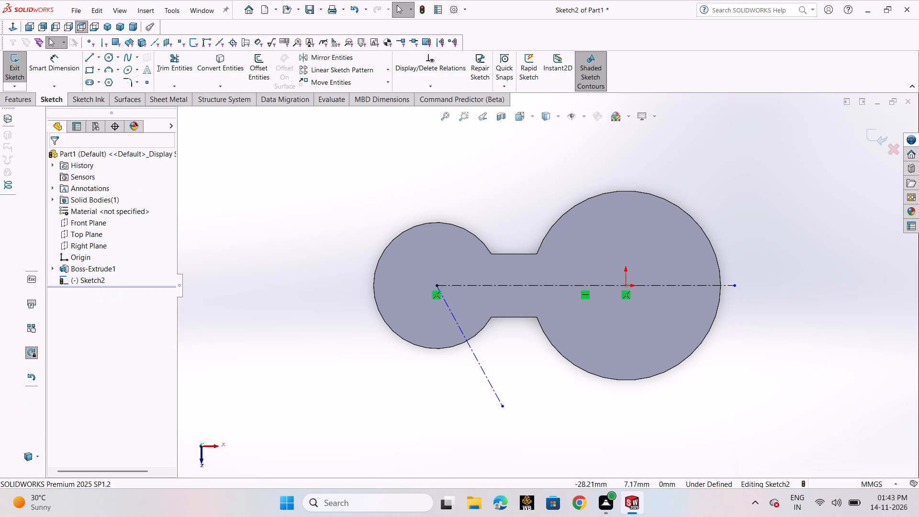
Dimension the angle between the slanted and horizontal centerlines at 65 degrees.
{"action": "left_click", "coordinate": [60, 70]}
{"action": "left_click", "coordinate": [479, 359]}
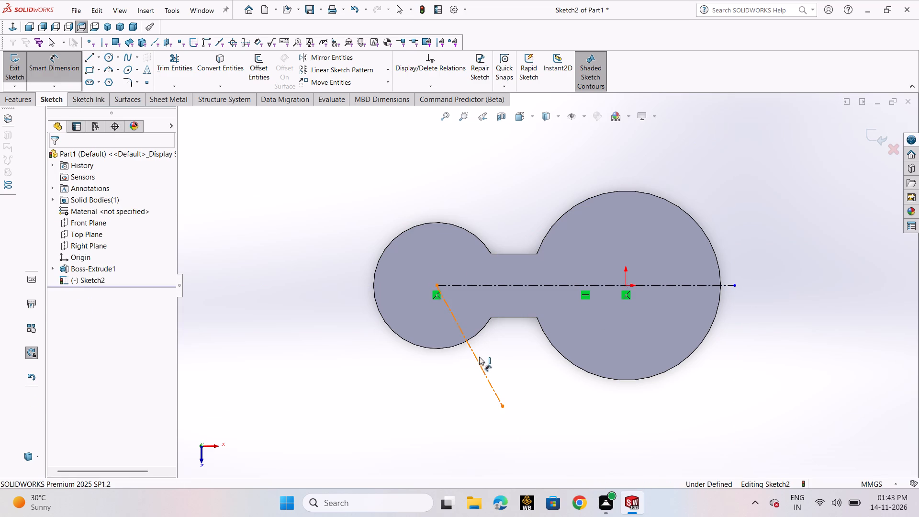
{"action": "left_click", "coordinate": [514, 286]}
{"action": "left_click", "coordinate": [523, 335]}
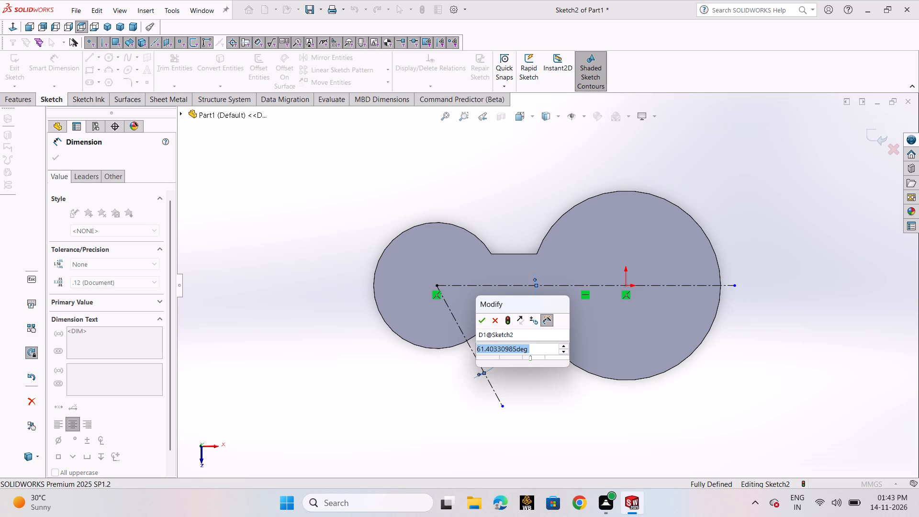
{"action": "type", "text": "65"}
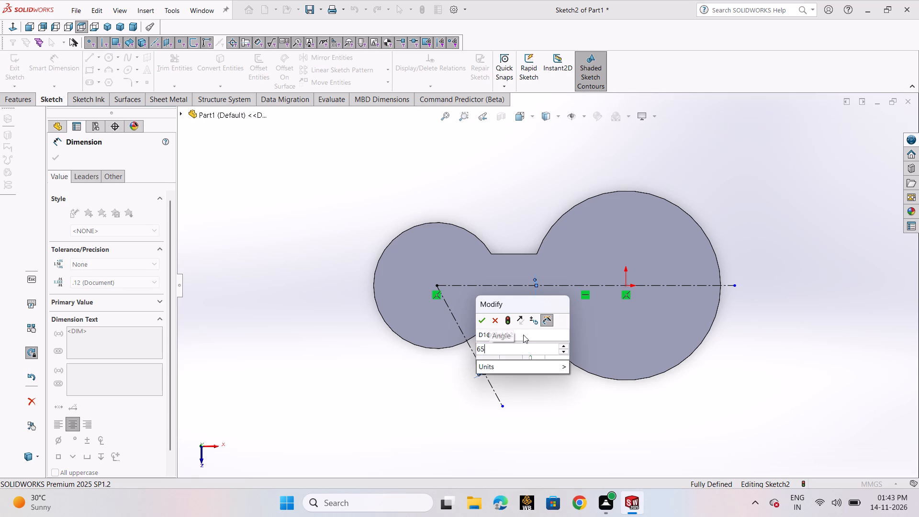
{"action": "key", "text": "Return"}
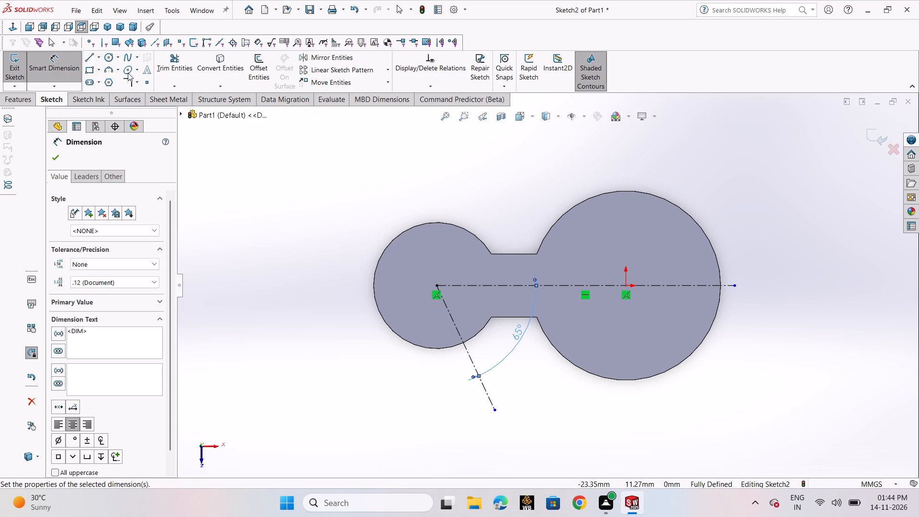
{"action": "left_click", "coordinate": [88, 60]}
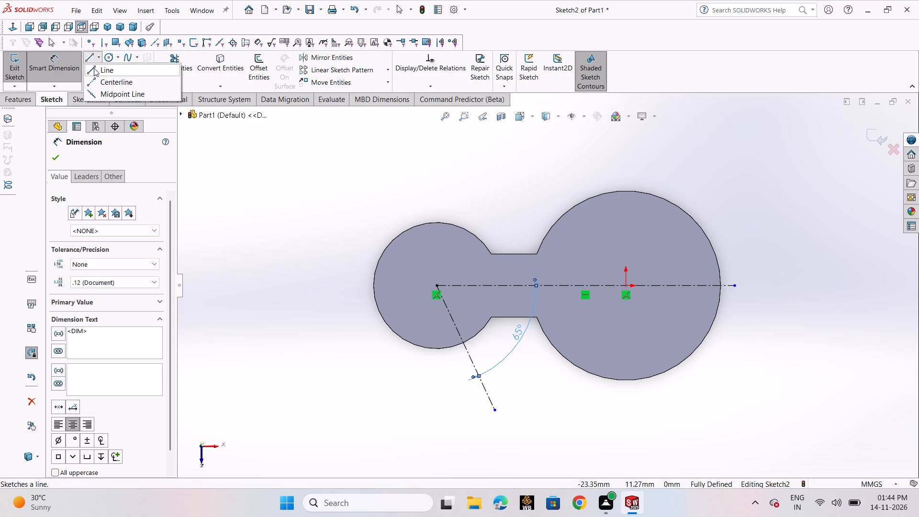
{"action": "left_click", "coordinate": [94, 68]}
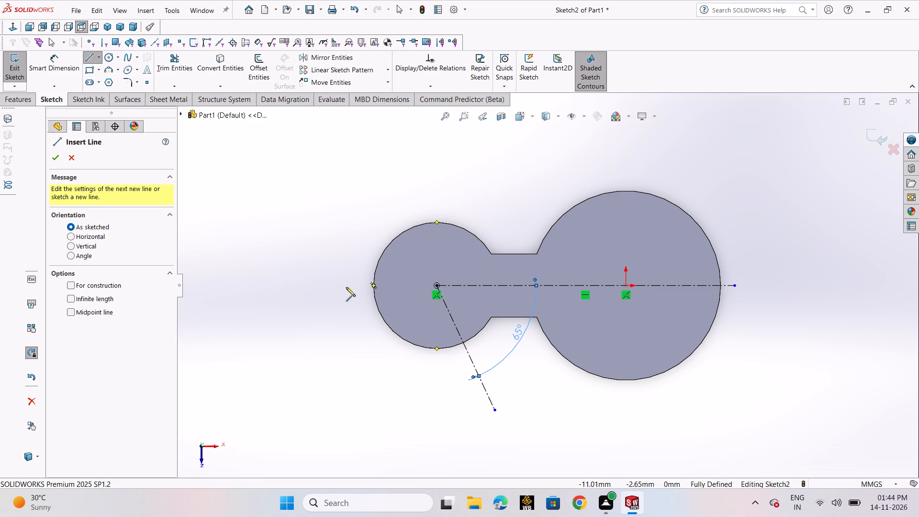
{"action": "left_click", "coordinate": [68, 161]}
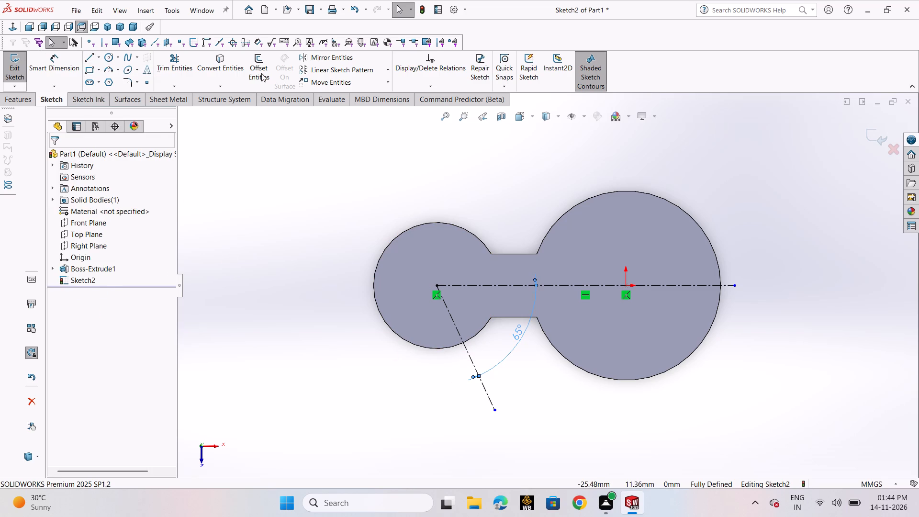
Offset the slanted centerline 1 mm with the direction reversed, toward the large circle.
{"action": "left_click", "coordinate": [261, 73]}
{"action": "left_click", "coordinate": [470, 355]}
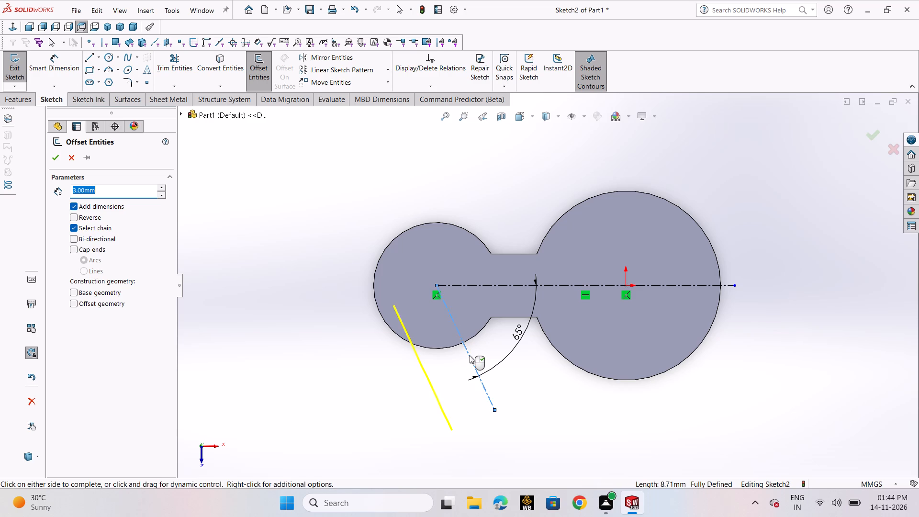
{"action": "left_click", "coordinate": [94, 218]}
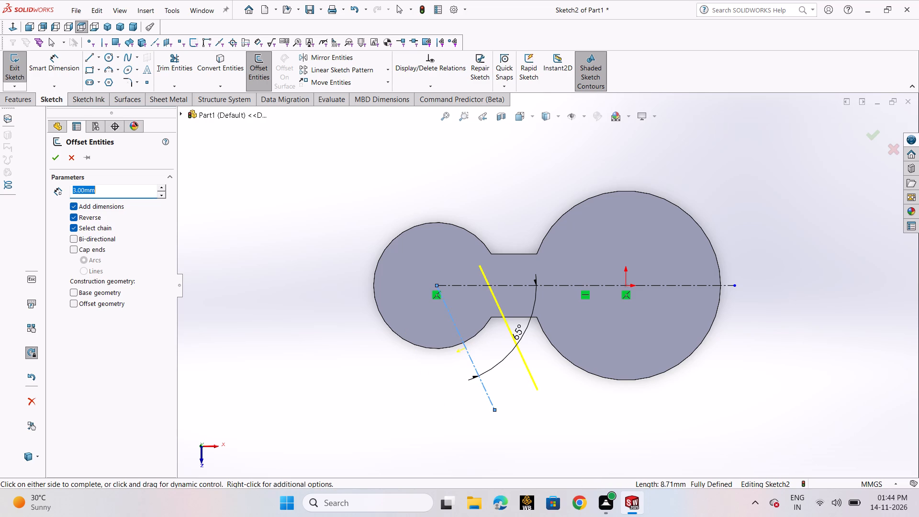
{"action": "key", "text": "1"}
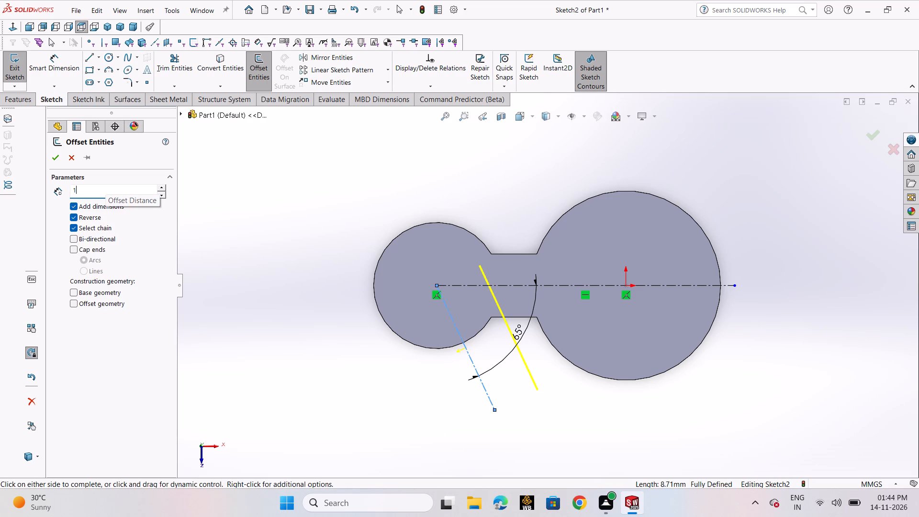
{"action": "key", "text": "Return"}
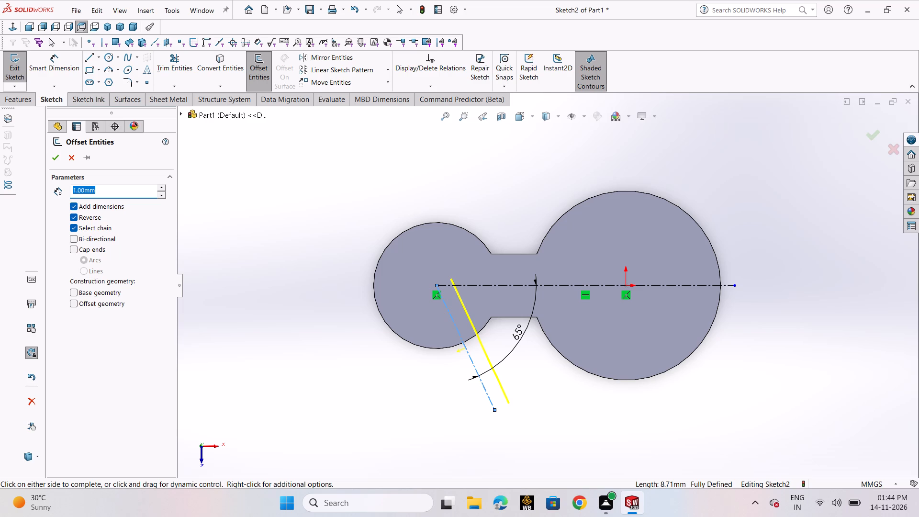
{"action": "left_click", "coordinate": [53, 159]}
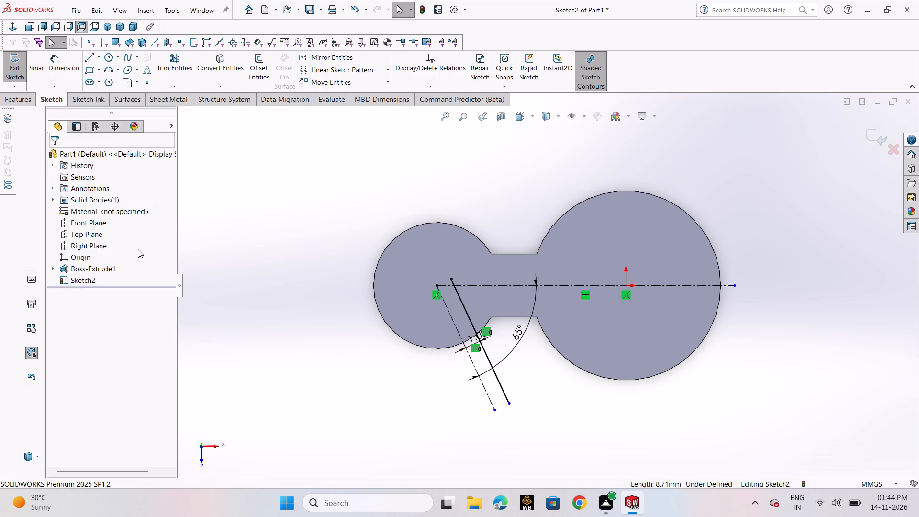
{"action": "left_click", "coordinate": [331, 383]}
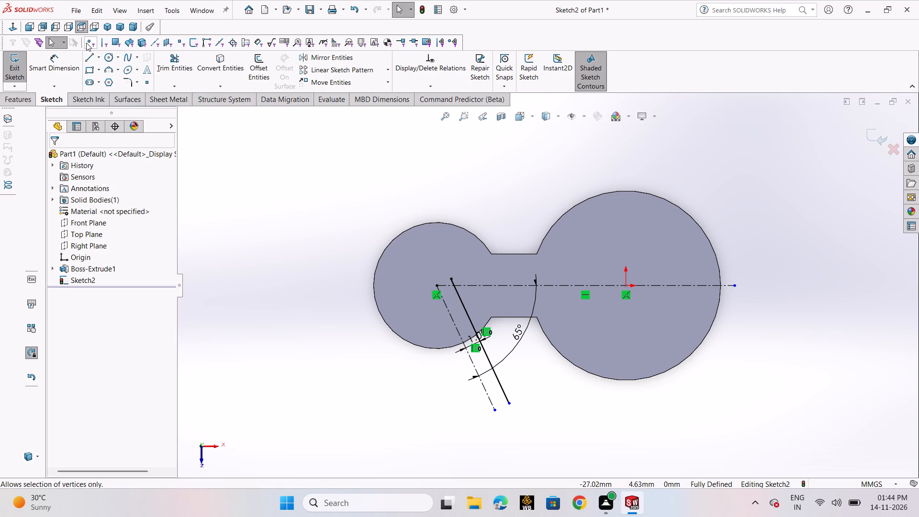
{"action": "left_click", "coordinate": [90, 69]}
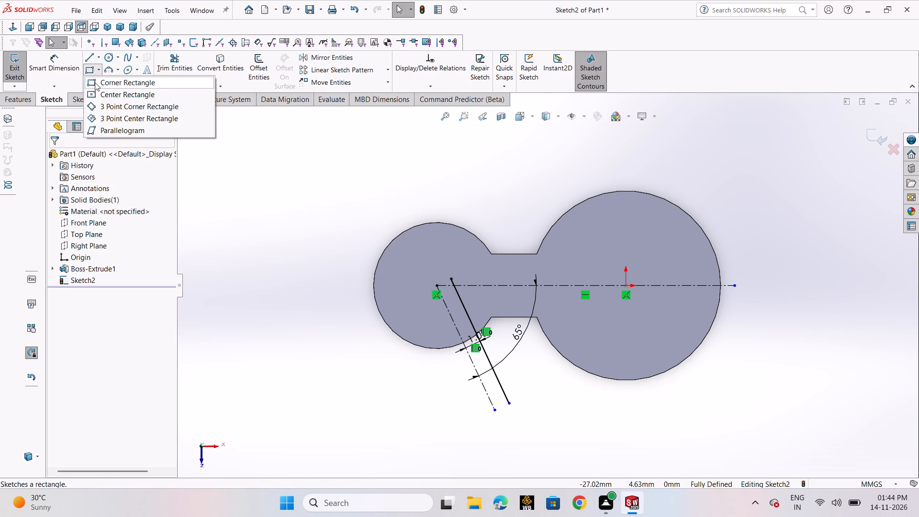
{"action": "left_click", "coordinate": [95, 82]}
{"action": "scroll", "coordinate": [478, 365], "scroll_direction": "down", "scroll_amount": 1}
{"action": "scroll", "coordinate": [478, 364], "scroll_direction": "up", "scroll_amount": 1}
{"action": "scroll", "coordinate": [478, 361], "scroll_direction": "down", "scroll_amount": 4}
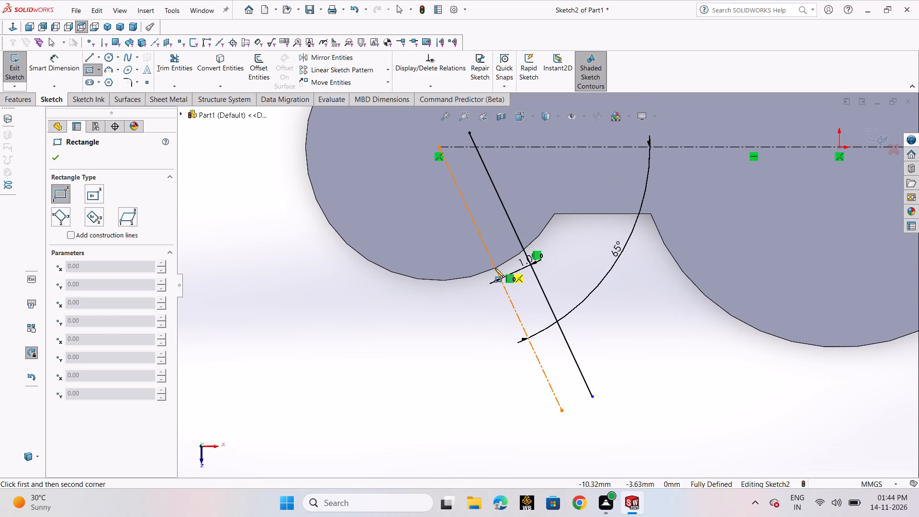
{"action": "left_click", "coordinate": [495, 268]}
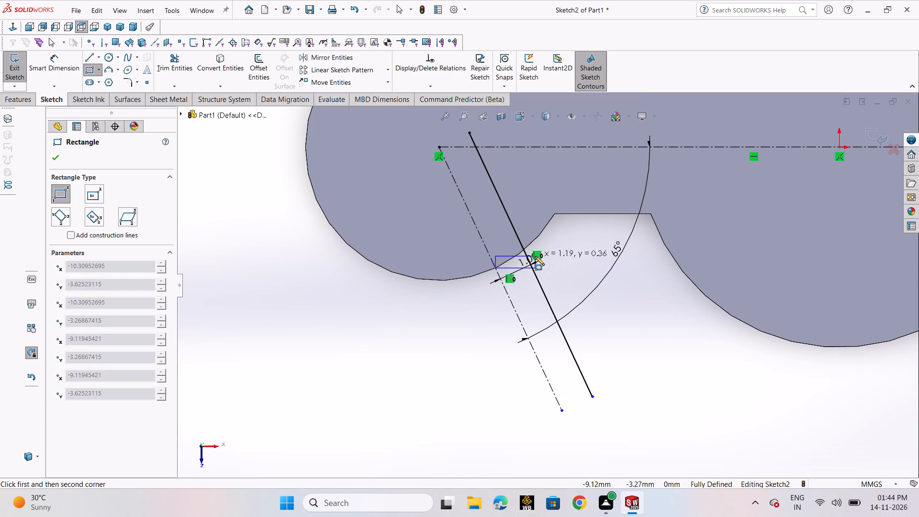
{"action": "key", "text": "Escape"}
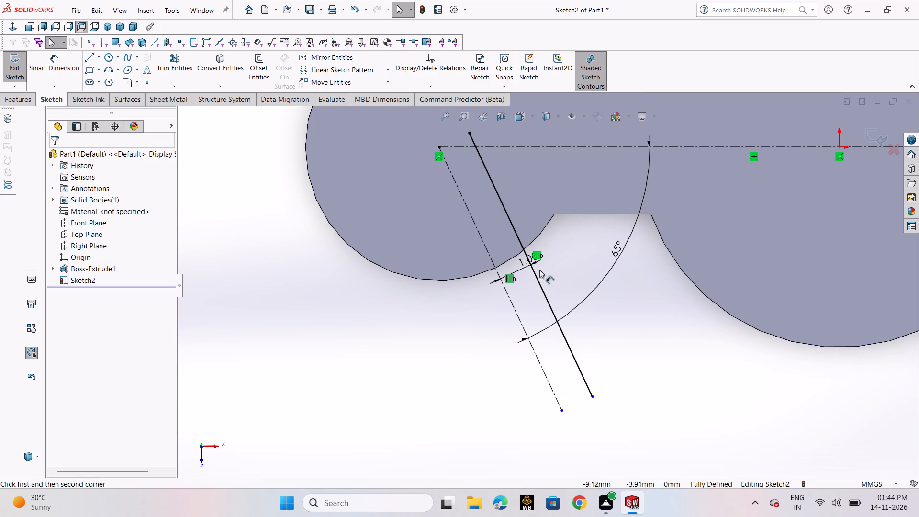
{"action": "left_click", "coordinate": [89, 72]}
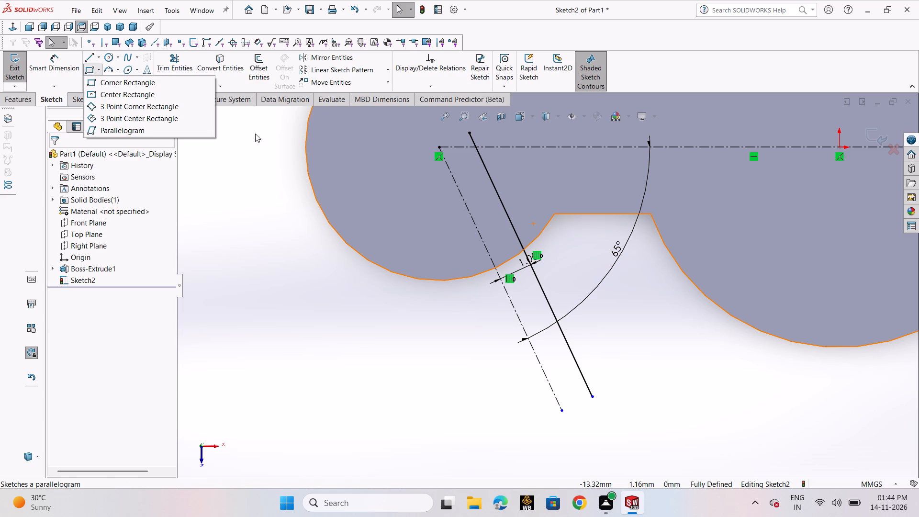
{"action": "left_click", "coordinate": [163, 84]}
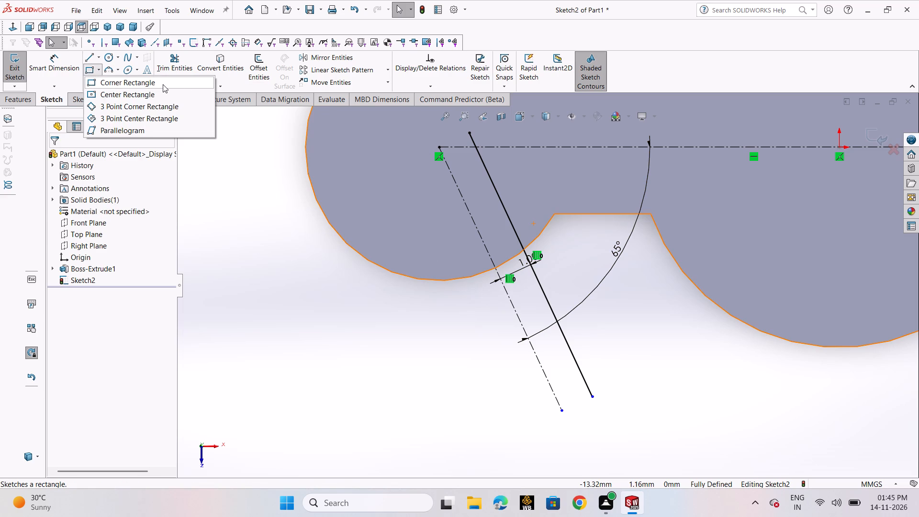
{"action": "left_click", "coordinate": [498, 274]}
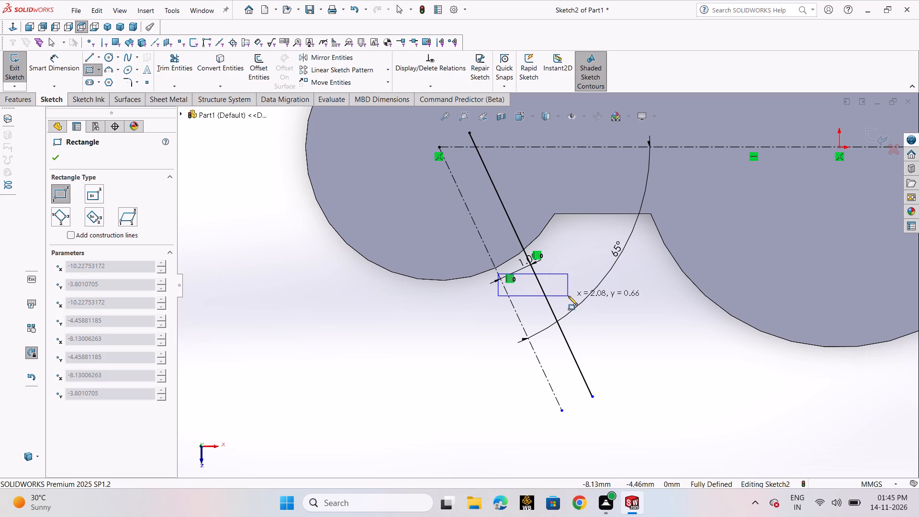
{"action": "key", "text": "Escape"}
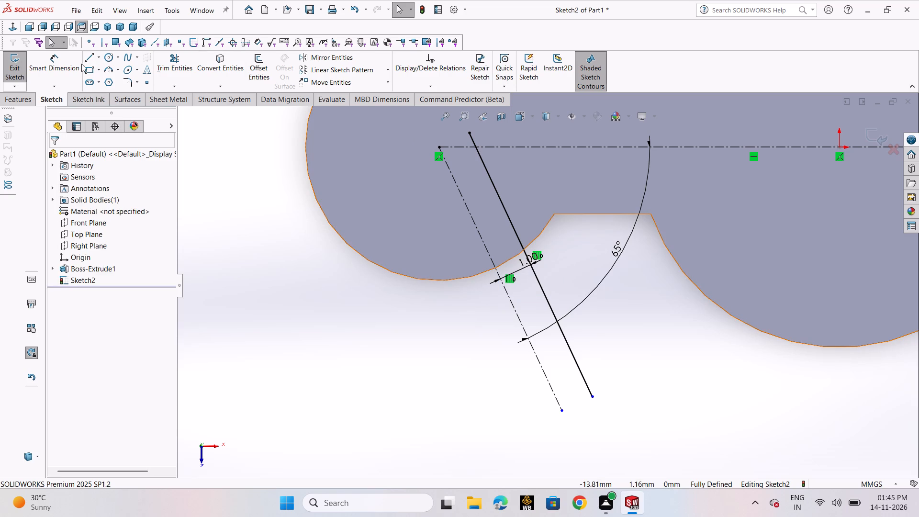
Draw a closed tilted rectangle of lines, about 1.7 by 0.6 mm, from the slanted centerline across the offset line, just below the small circle.
{"action": "left_click", "coordinate": [87, 57]}
{"action": "left_click", "coordinate": [97, 65]}
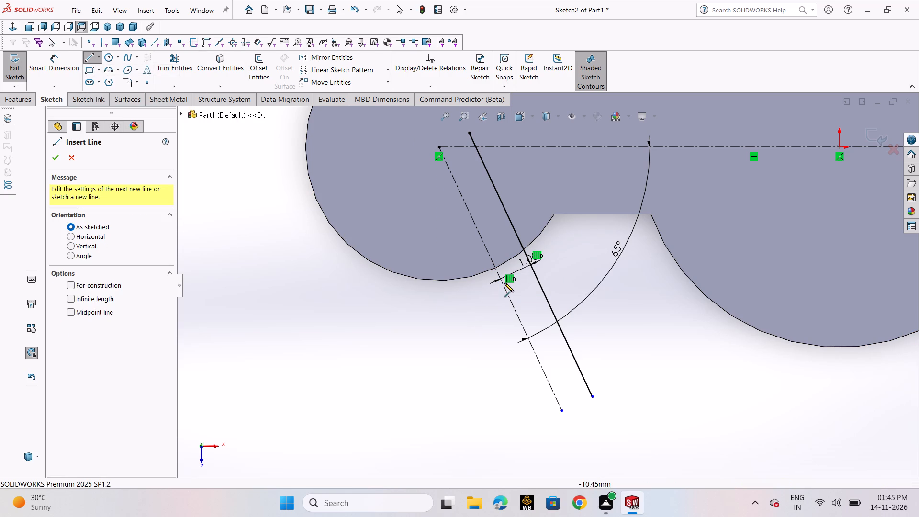
{"action": "left_click", "coordinate": [504, 289]}
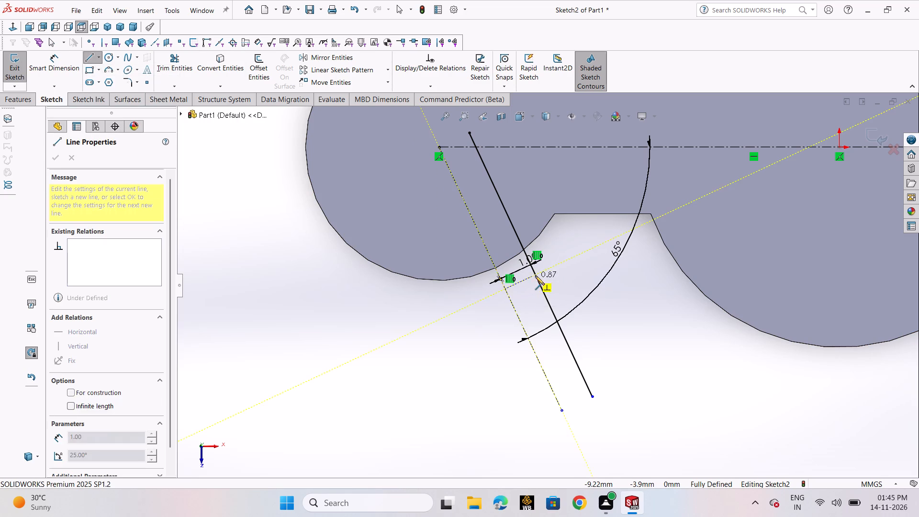
{"action": "left_click", "coordinate": [535, 276]}
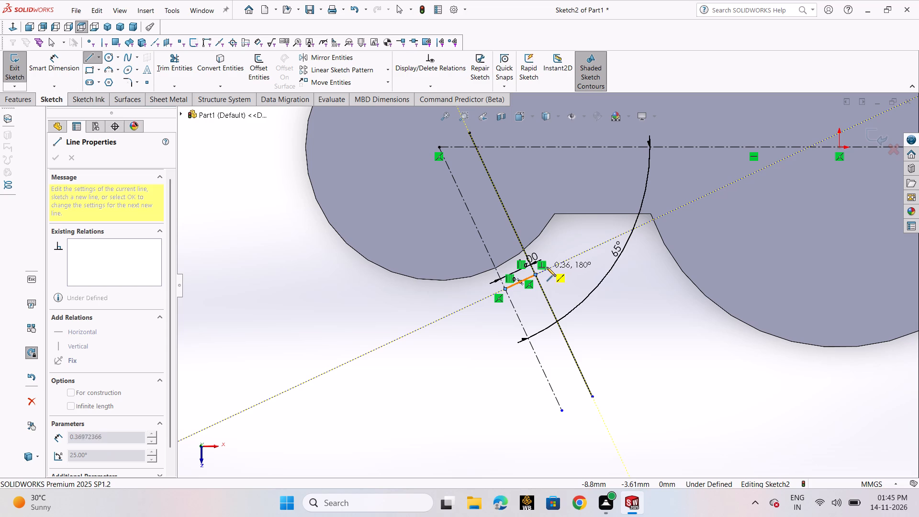
{"action": "left_click", "coordinate": [558, 262]}
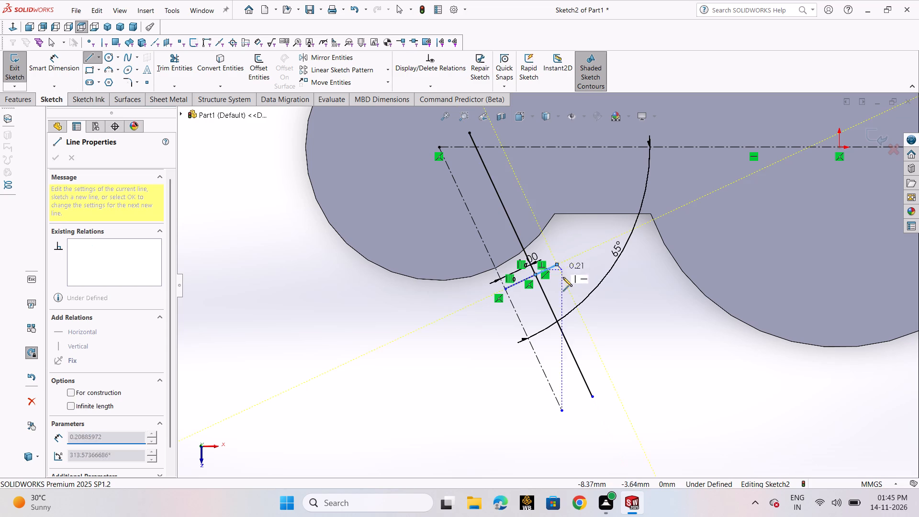
{"action": "left_click", "coordinate": [565, 280]}
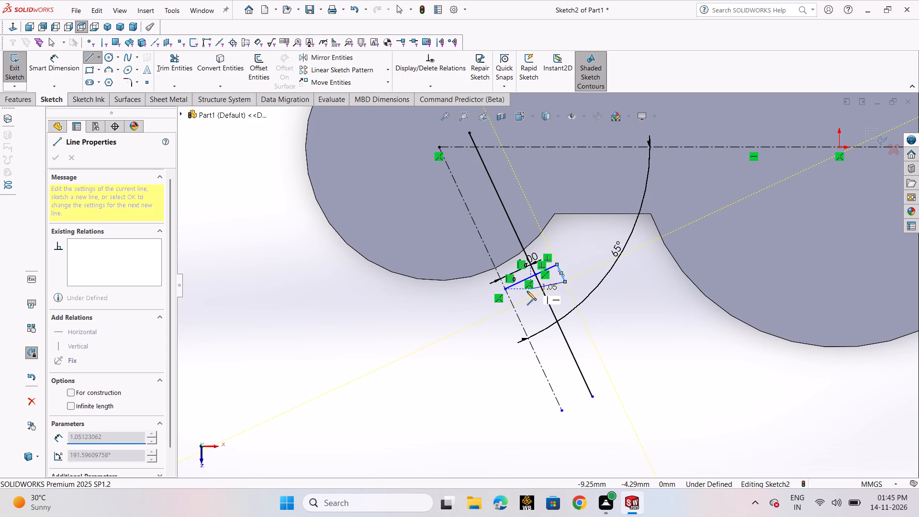
{"action": "left_click", "coordinate": [514, 306]}
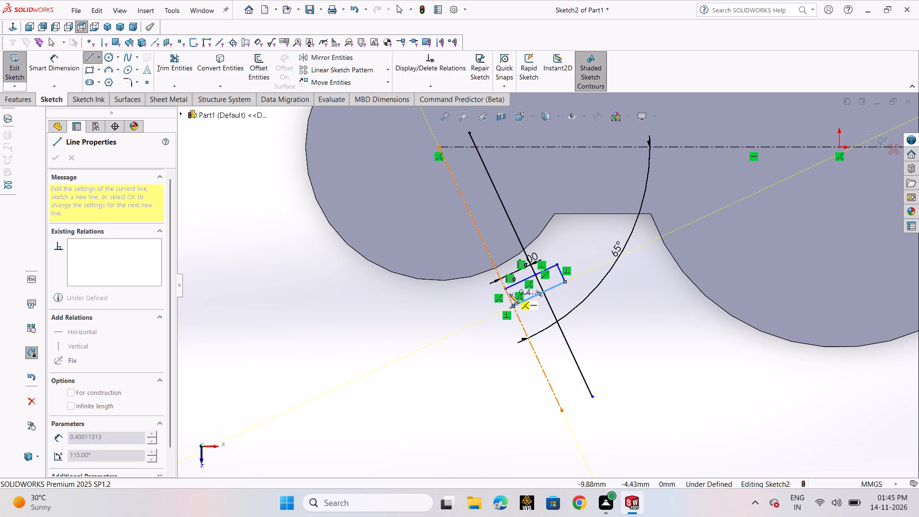
{"action": "left_click", "coordinate": [506, 287]}
{"action": "right_click", "coordinate": [506, 287]}
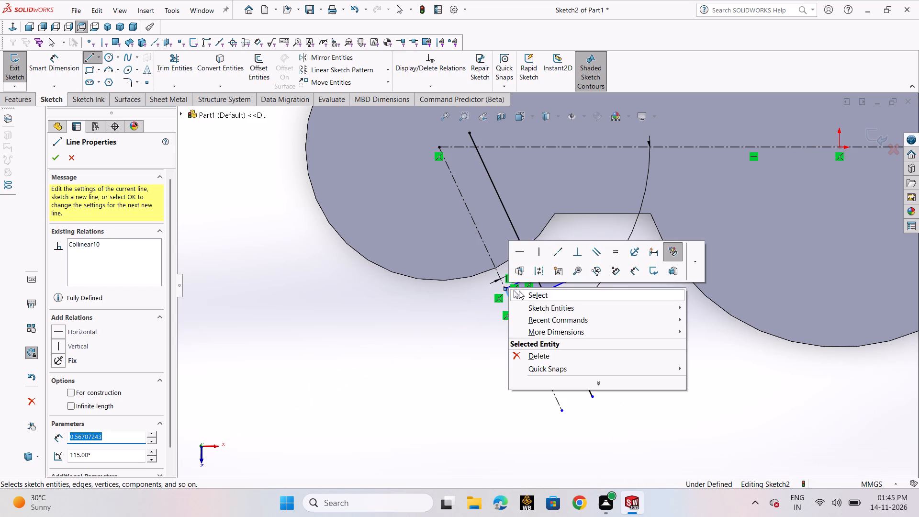
{"action": "left_click", "coordinate": [523, 295]}
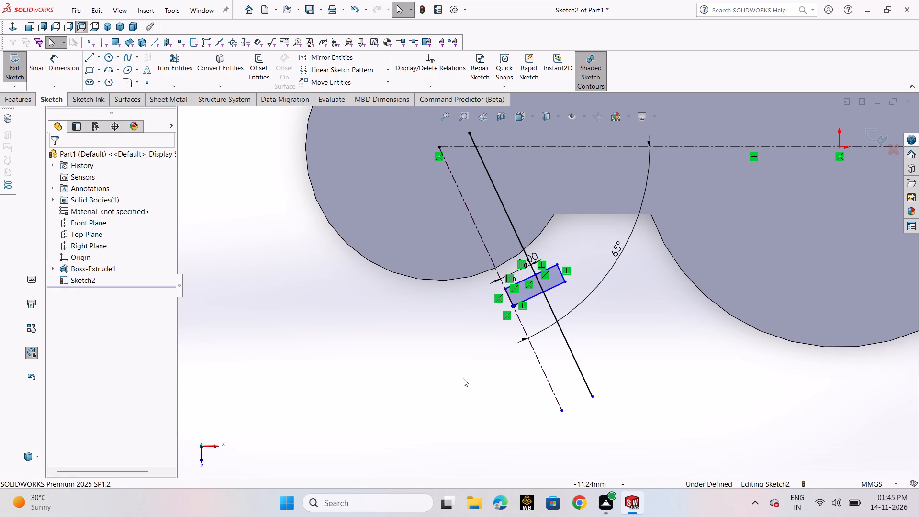
Dimension the tilted rectangle's short side, parallel to the slanted centerline, at 1 mm.
{"action": "left_click", "coordinate": [51, 67]}
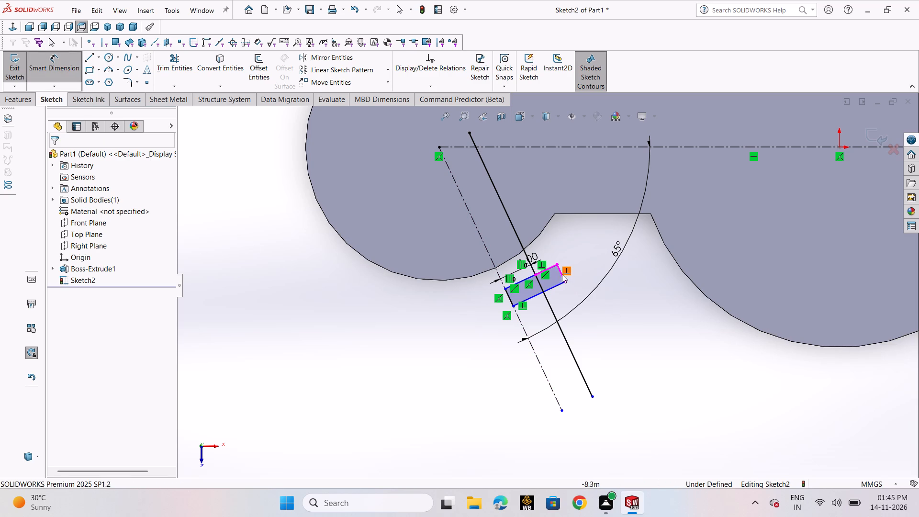
{"action": "left_click", "coordinate": [561, 279]}
{"action": "left_click", "coordinate": [577, 255]}
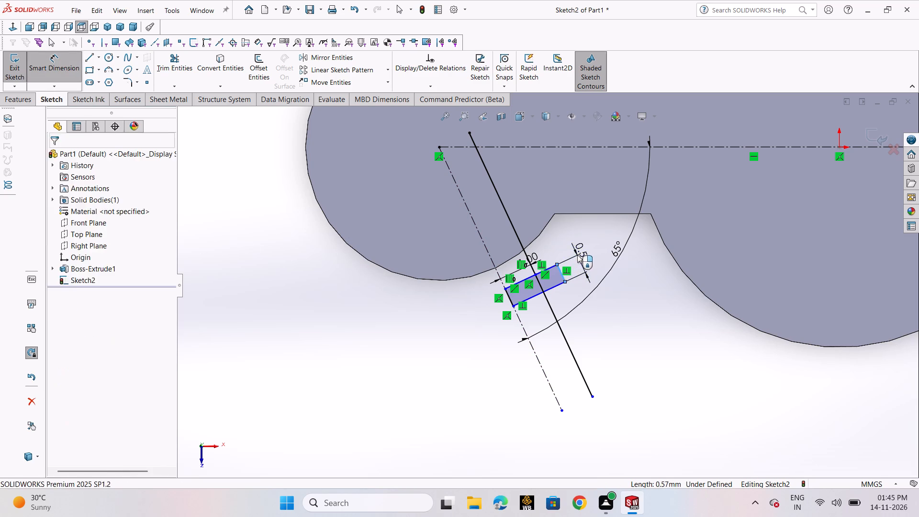
{"action": "key", "text": "1"}
{"action": "key", "text": "Return"}
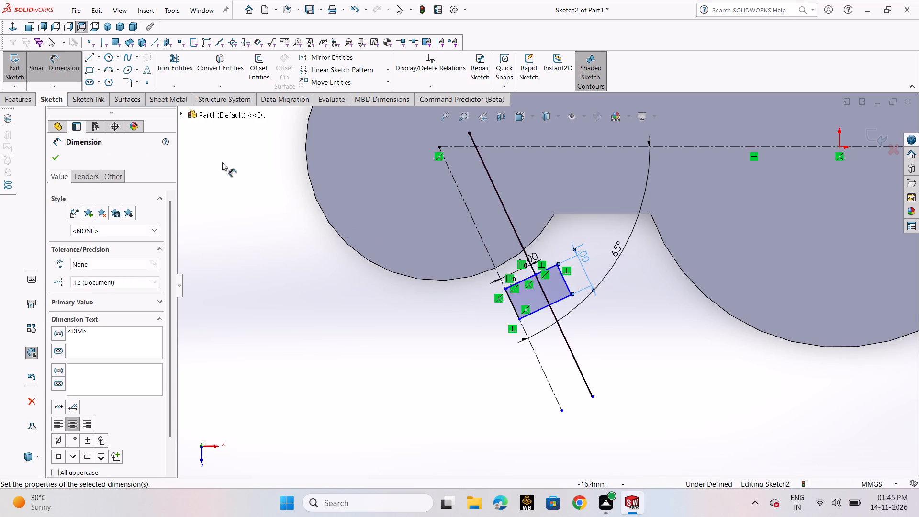
{"action": "left_click", "coordinate": [59, 158]}
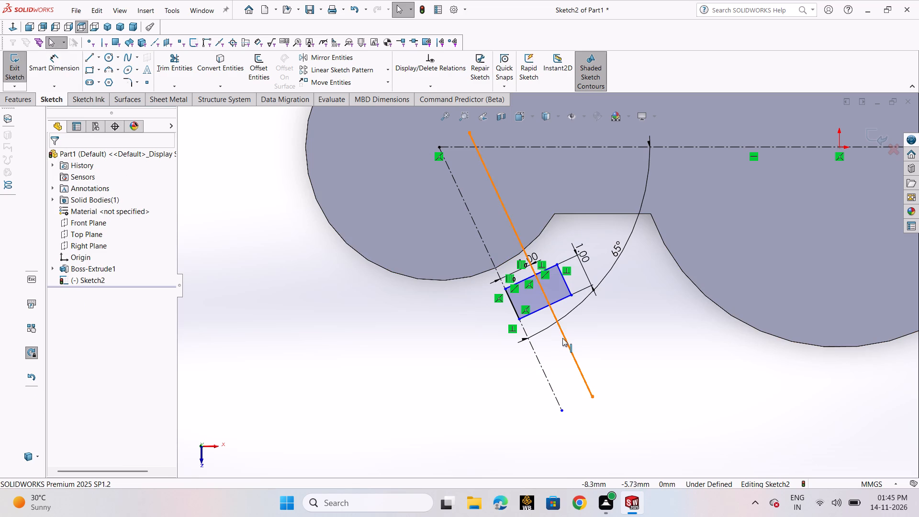
Dimension the tilted rectangle's long side, perpendicular to the slanted centerline, at 2 mm.
{"action": "left_click", "coordinate": [49, 65]}
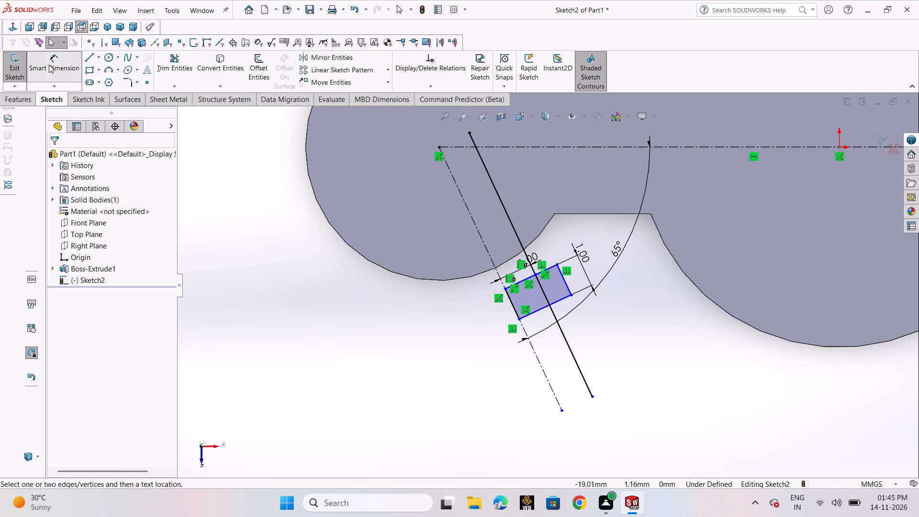
{"action": "left_click", "coordinate": [560, 302]}
{"action": "left_click", "coordinate": [627, 418]}
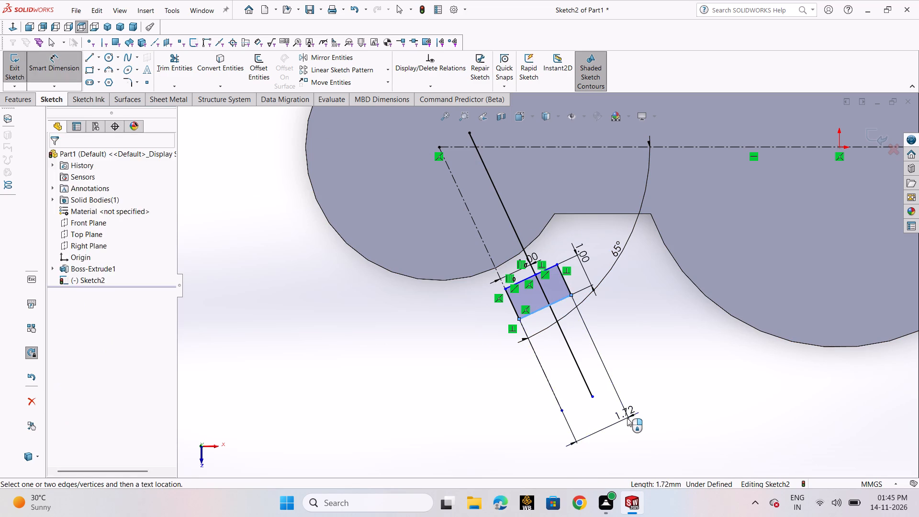
{"action": "key", "text": "2"}
{"action": "key", "text": "Return"}
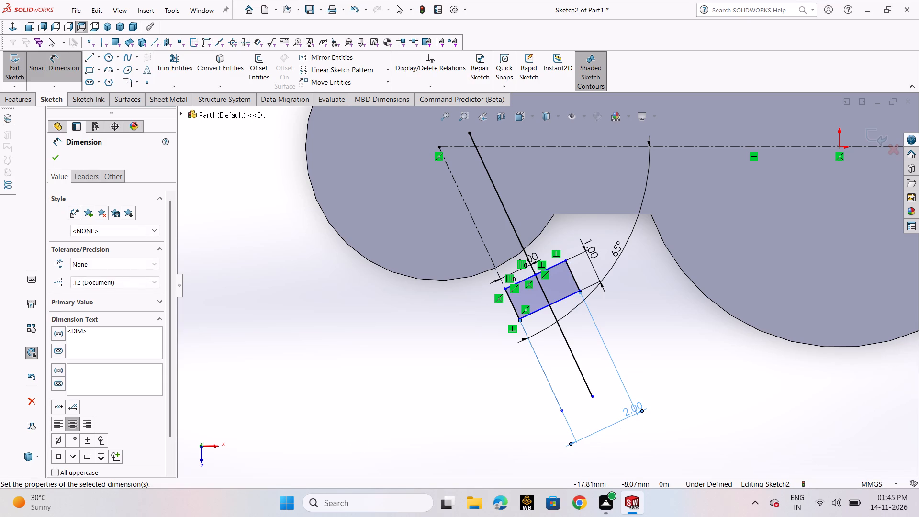
{"action": "left_click", "coordinate": [56, 157]}
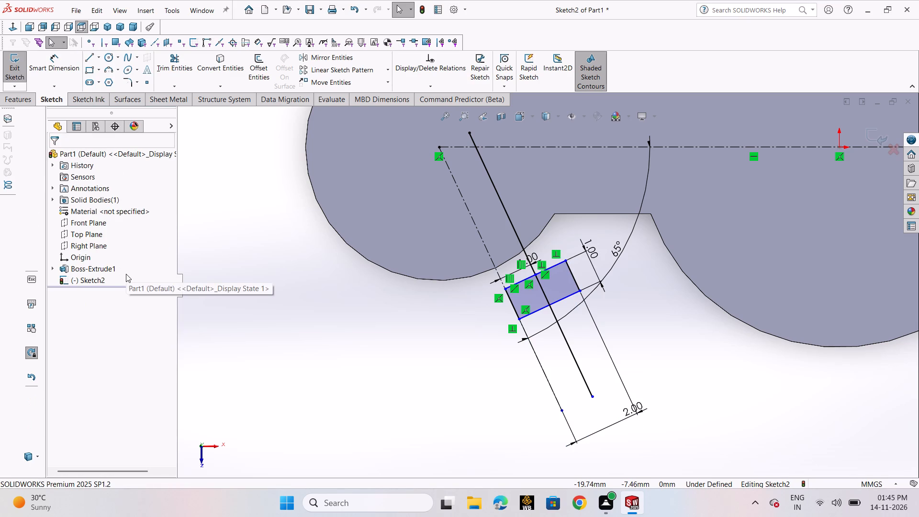
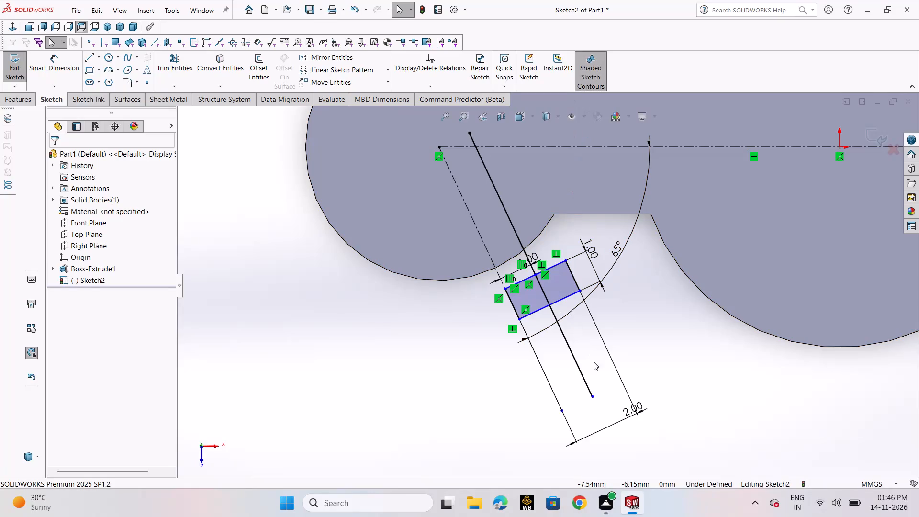
Set the length of the tilted rectangle's long side to 4 mm.
{"action": "double_click", "coordinate": [631, 413]}
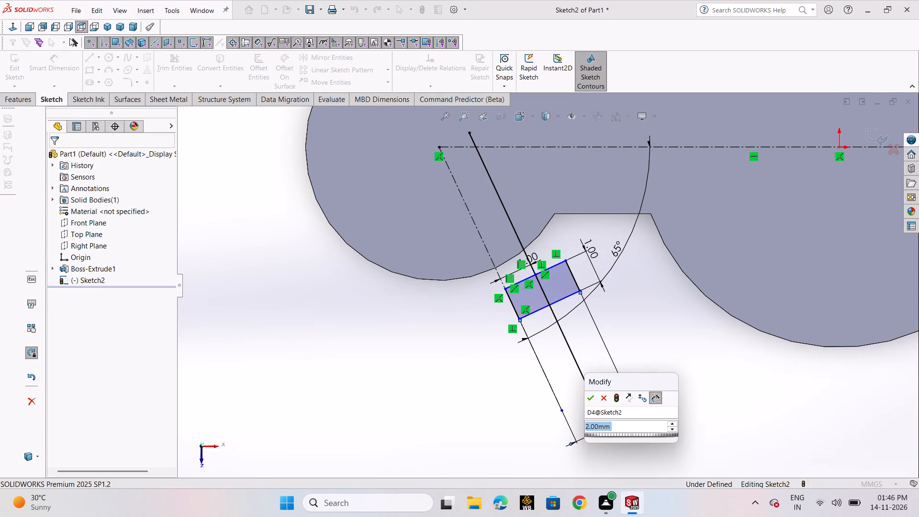
{"action": "key", "text": "4"}
{"action": "key", "text": "Return"}
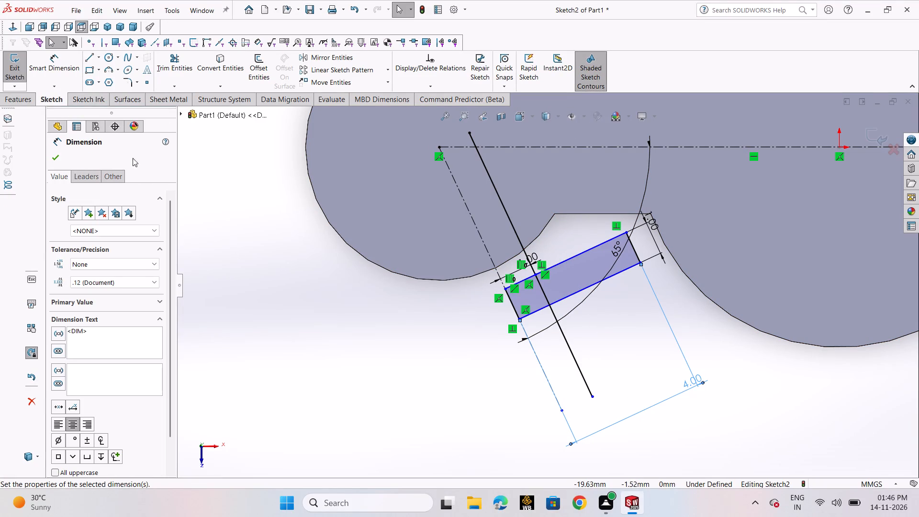
{"action": "left_click", "coordinate": [50, 157]}
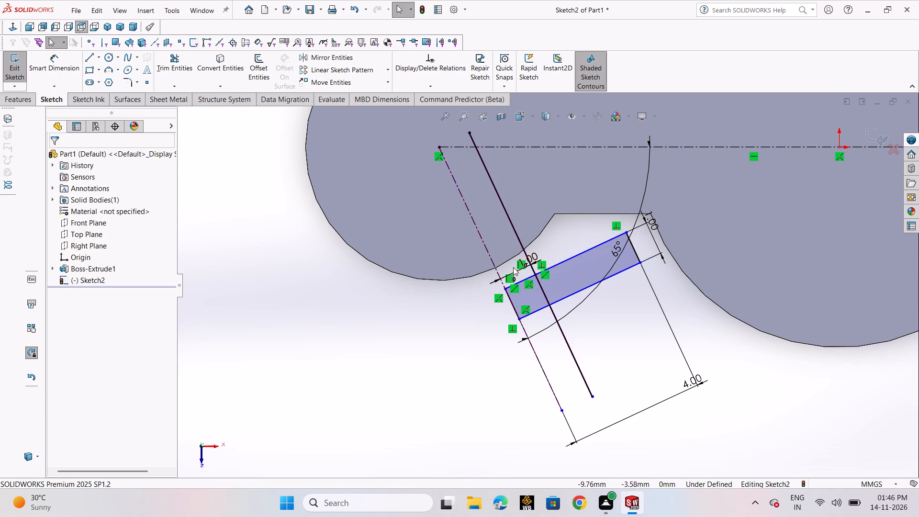
Set the offset distance between the slanted centerline and its parallel line to 2 mm.
{"action": "double_click", "coordinate": [532, 258]}
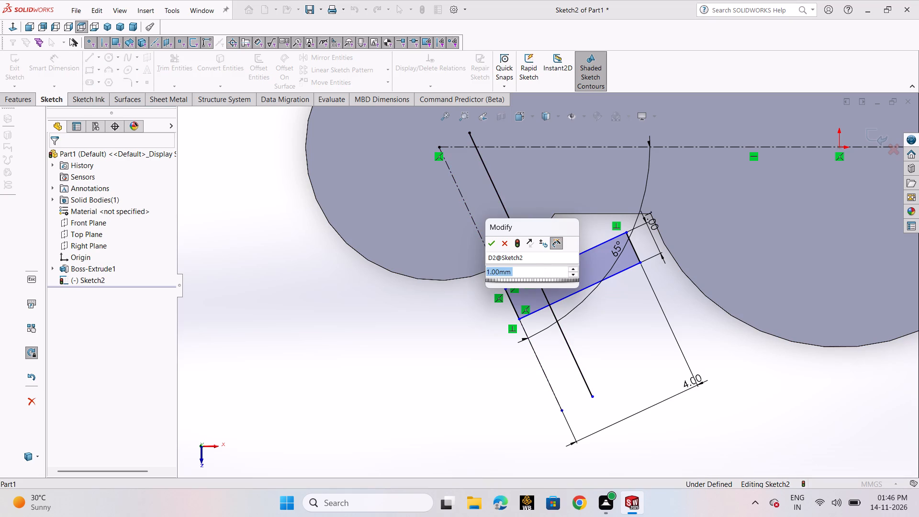
{"action": "key", "text": "2"}
{"action": "key", "text": "Return"}
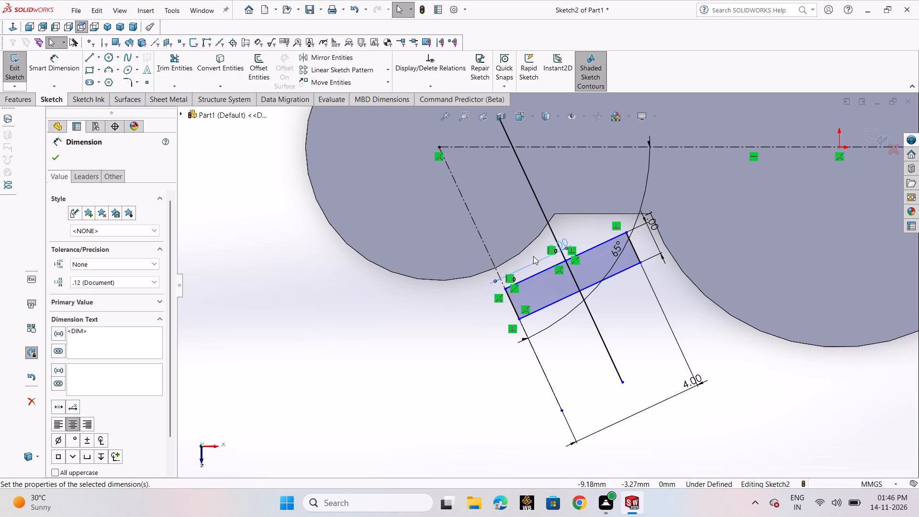
{"action": "left_click", "coordinate": [62, 160]}
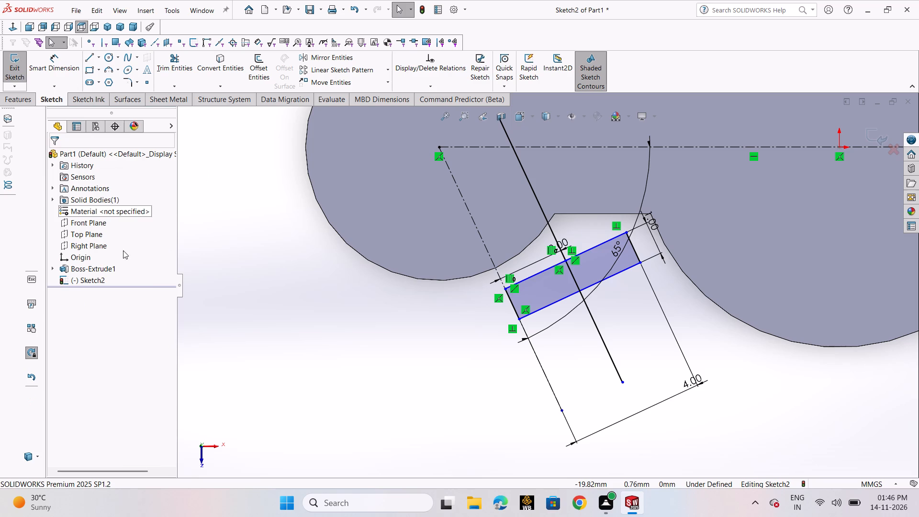
{"action": "left_click", "coordinate": [292, 362]}
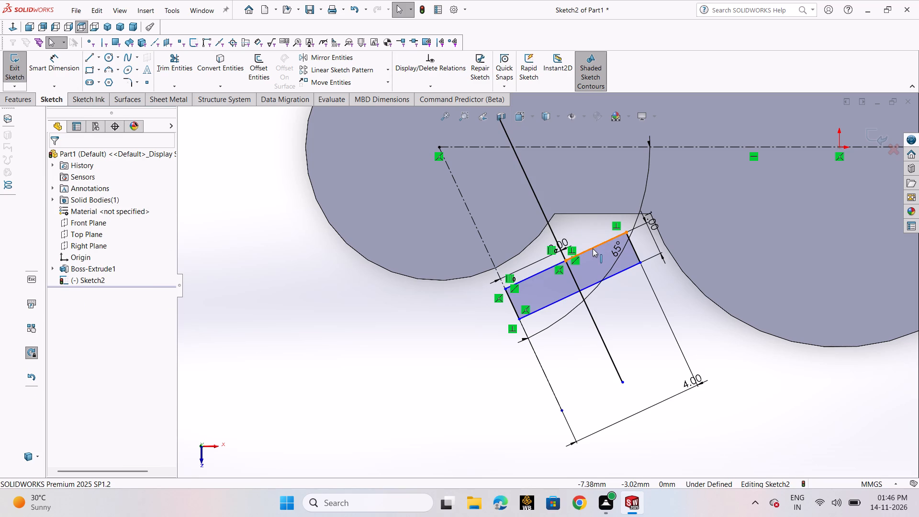
Slide the tilted rectangle up along the slanted centerline so it overlaps the small circle and the bridge.
{"action": "left_click_drag", "start_coordinate": [593, 248], "coordinate": [587, 225]}
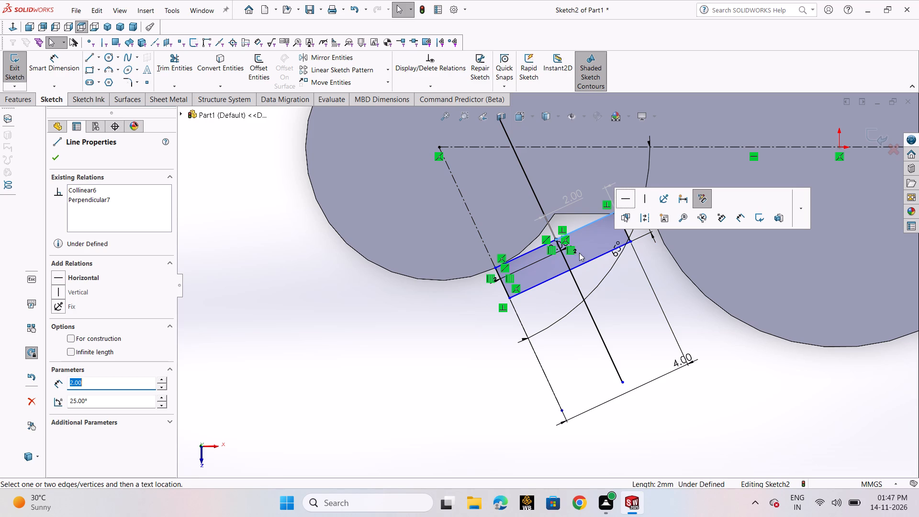
{"action": "left_click_drag", "start_coordinate": [555, 240], "coordinate": [555, 234]}
{"action": "left_click", "coordinate": [537, 234]}
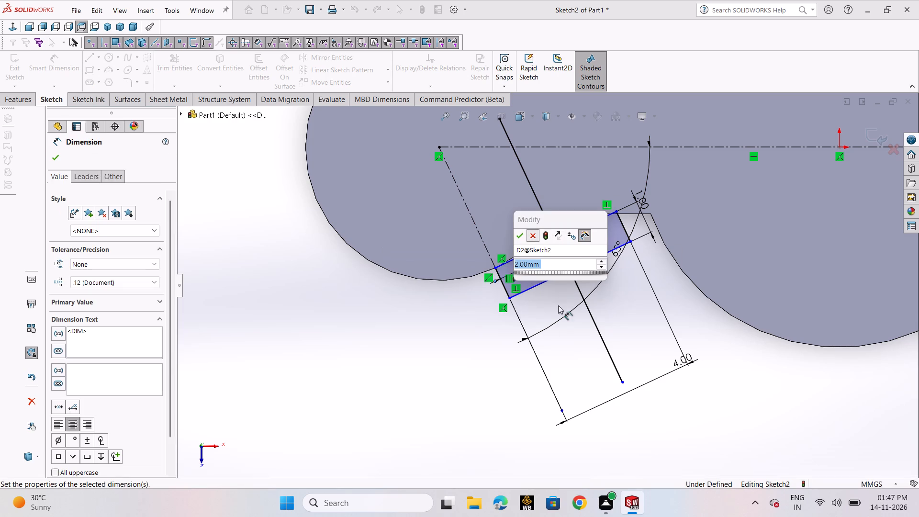
{"action": "left_click", "coordinate": [552, 304]}
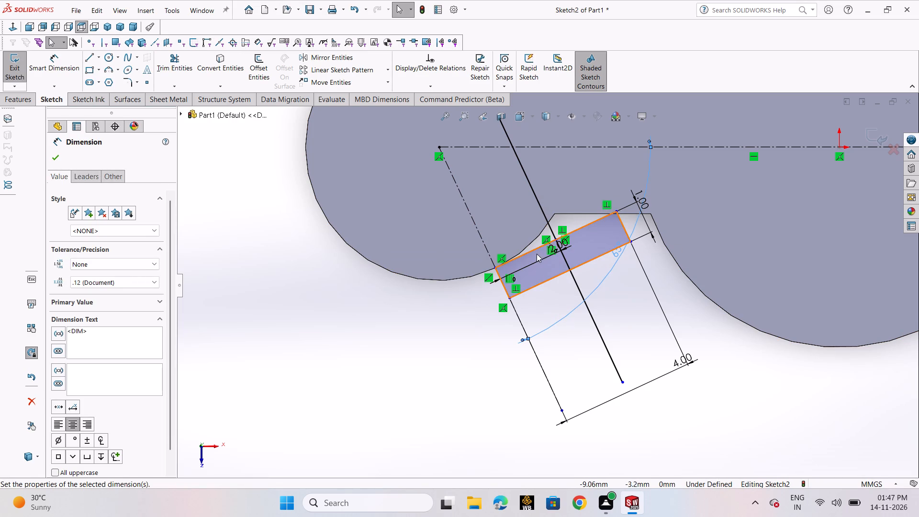
{"action": "left_click_drag", "start_coordinate": [536, 251], "coordinate": [533, 238]}
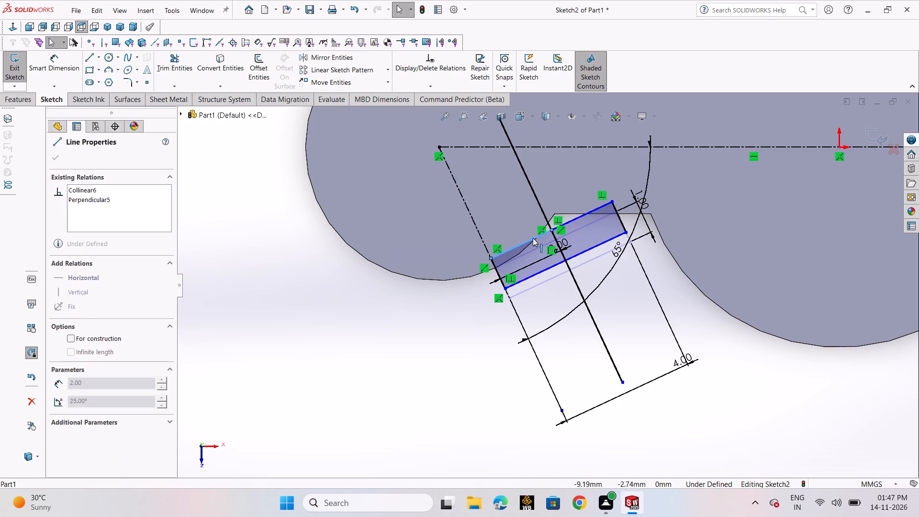
{"action": "left_click_drag", "start_coordinate": [533, 238], "coordinate": [530, 229]}
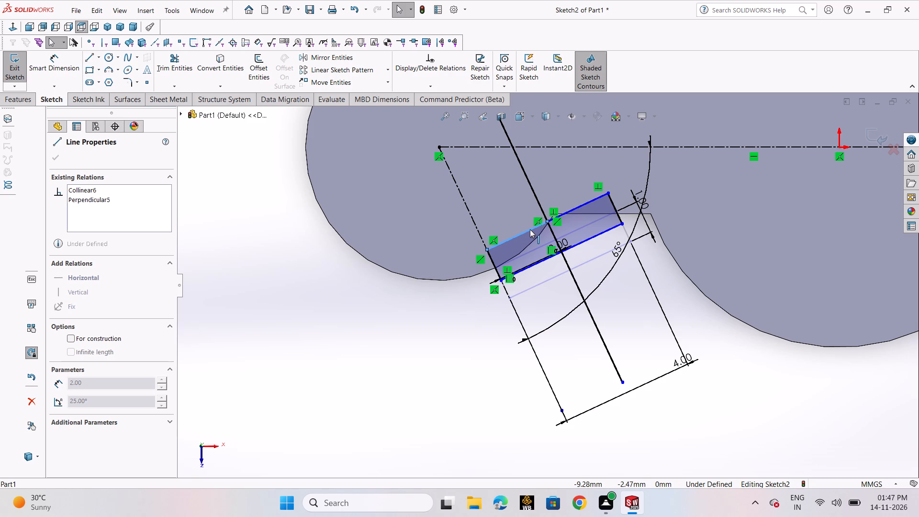
{"action": "left_click_drag", "start_coordinate": [530, 229], "coordinate": [529, 227]}
{"action": "left_click", "coordinate": [422, 348]}
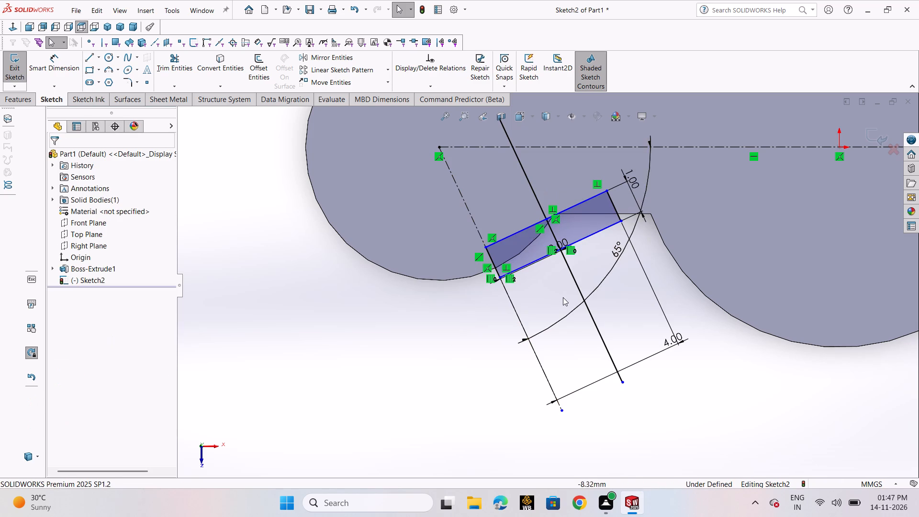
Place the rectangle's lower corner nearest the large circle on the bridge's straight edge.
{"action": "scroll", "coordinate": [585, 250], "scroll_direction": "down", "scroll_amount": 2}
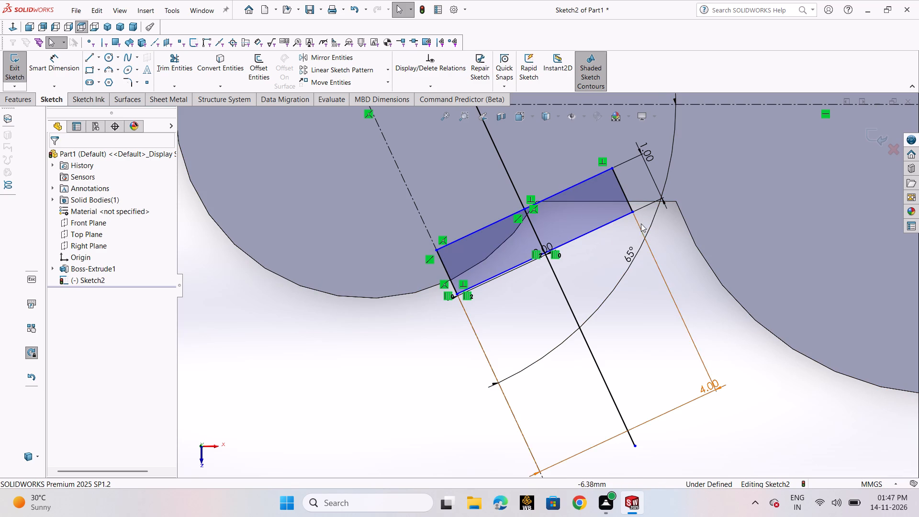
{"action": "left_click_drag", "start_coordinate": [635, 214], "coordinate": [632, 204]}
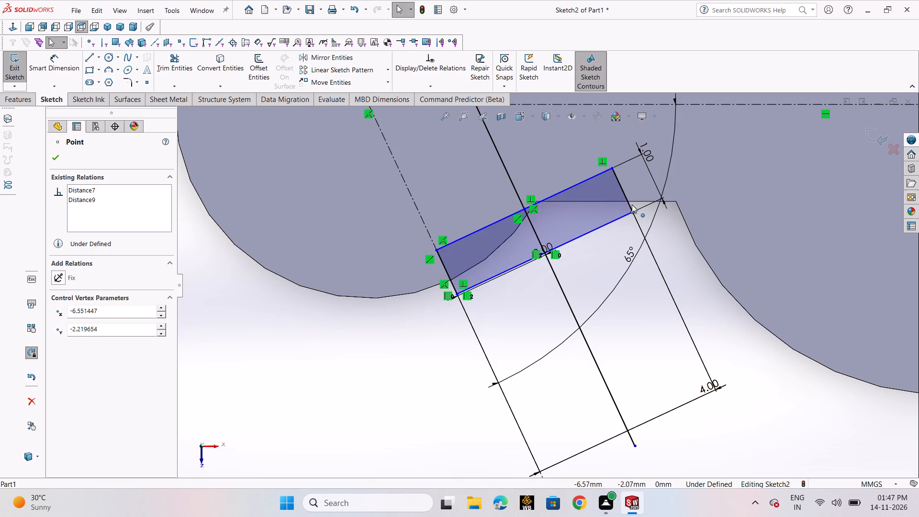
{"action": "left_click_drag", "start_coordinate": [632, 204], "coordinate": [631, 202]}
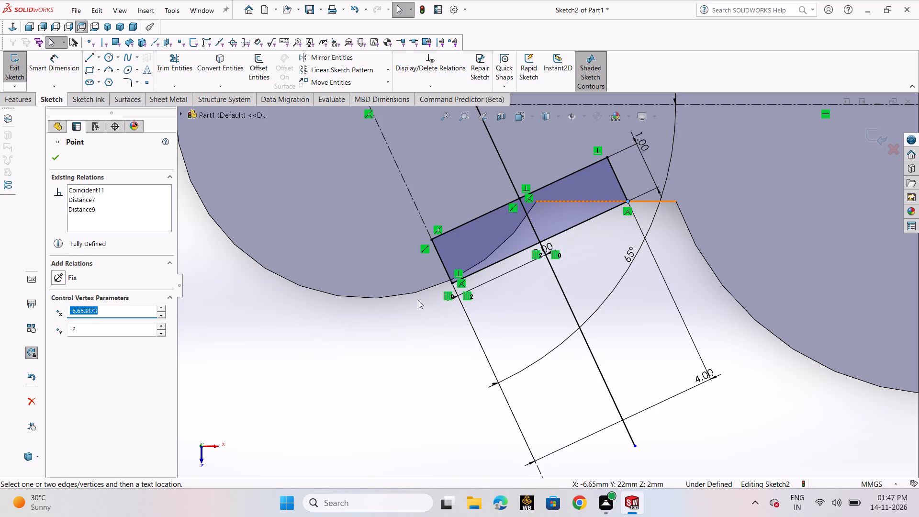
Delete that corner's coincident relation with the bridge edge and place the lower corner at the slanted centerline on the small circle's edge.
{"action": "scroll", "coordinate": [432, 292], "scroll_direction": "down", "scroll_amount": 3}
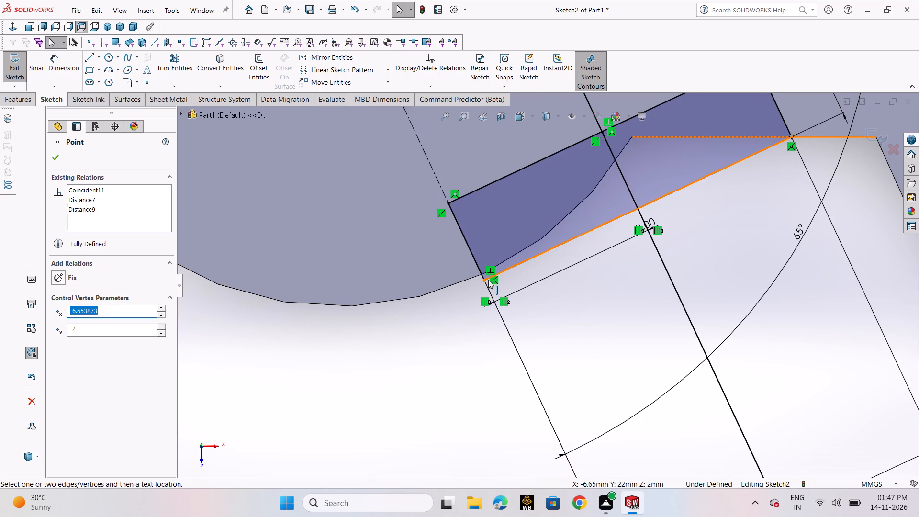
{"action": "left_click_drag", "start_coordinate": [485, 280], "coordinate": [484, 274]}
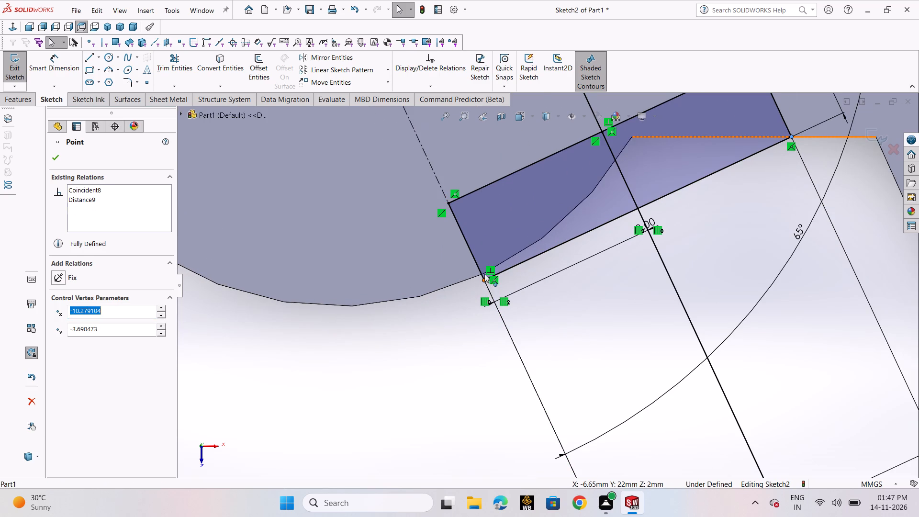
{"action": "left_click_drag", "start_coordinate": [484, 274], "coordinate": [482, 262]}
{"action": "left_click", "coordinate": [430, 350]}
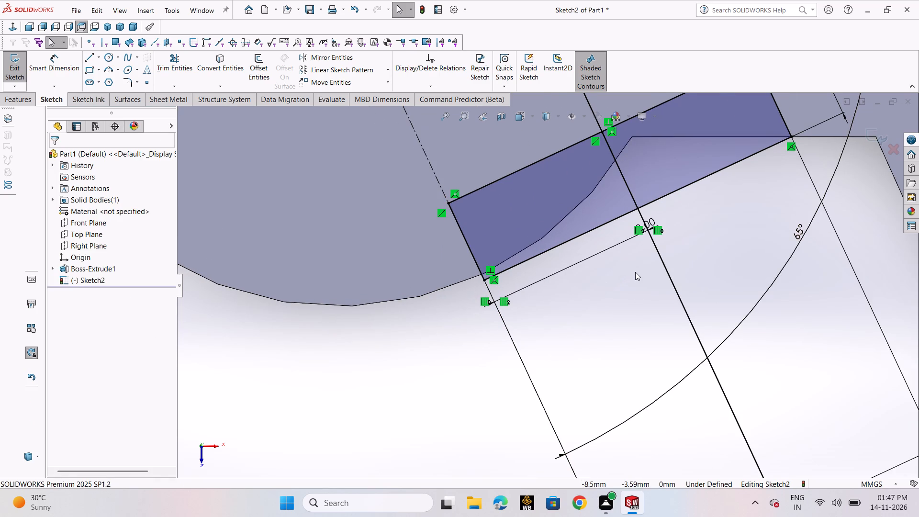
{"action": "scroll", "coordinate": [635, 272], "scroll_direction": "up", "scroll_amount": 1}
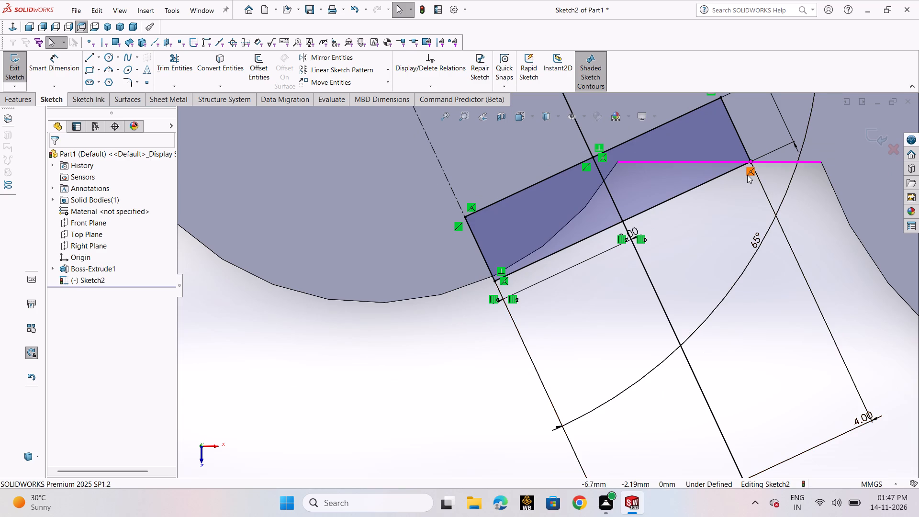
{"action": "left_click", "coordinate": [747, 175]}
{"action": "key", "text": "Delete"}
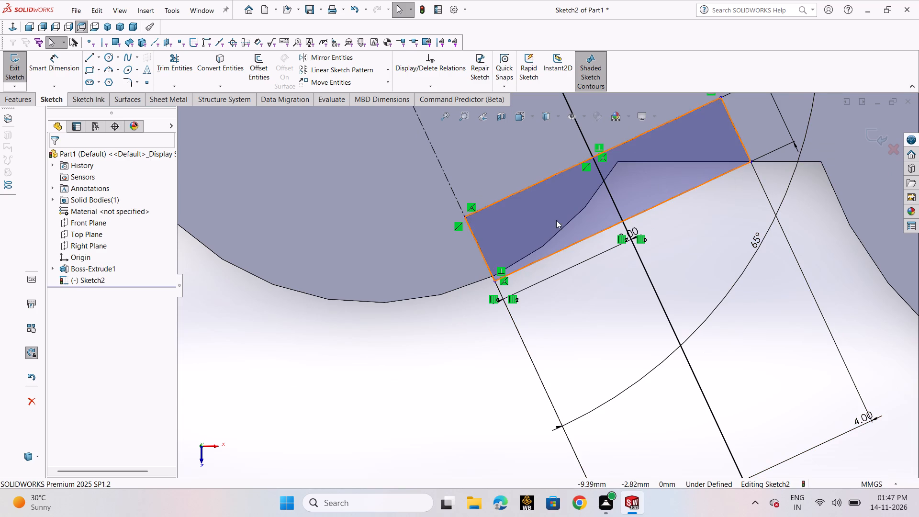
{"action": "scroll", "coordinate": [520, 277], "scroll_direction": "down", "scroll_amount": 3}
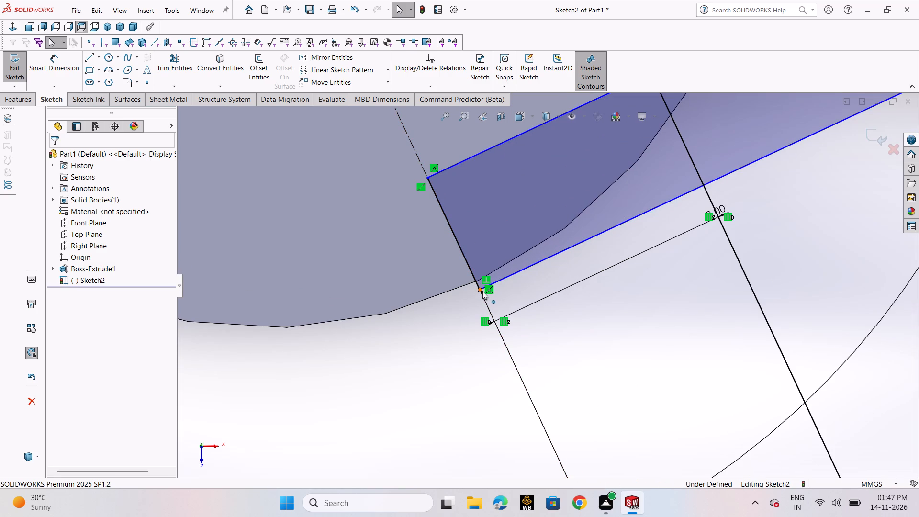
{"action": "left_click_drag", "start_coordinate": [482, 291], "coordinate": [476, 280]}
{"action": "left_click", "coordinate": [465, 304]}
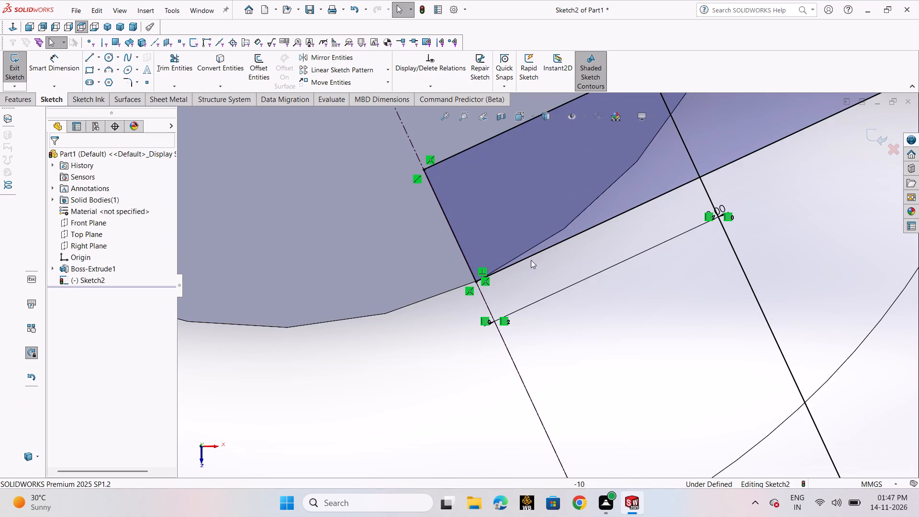
Delete the coincident relation between the rectangle's lower corner and the slanted centerline, and try to move the opposite lower corner.
{"action": "scroll", "coordinate": [585, 242], "scroll_direction": "up", "scroll_amount": 5}
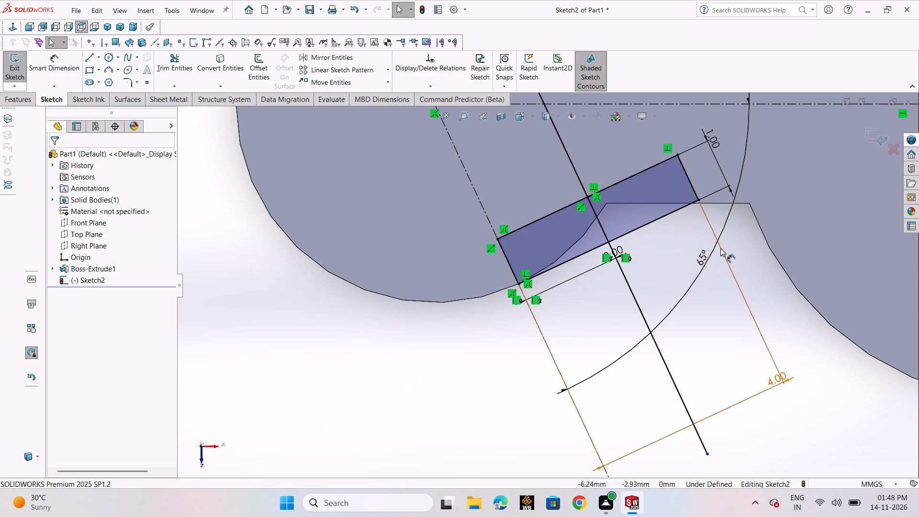
{"action": "scroll", "coordinate": [719, 206], "scroll_direction": "down", "scroll_amount": 1}
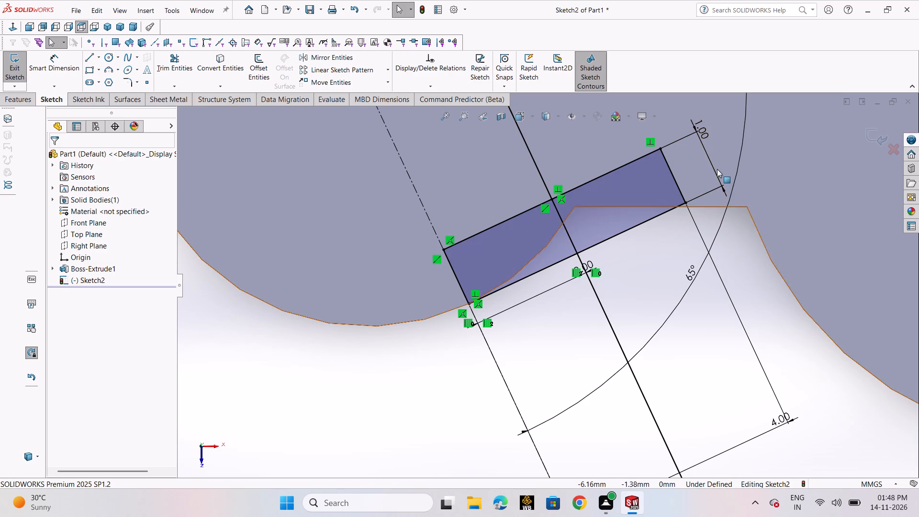
{"action": "scroll", "coordinate": [717, 169], "scroll_direction": "up", "scroll_amount": 2}
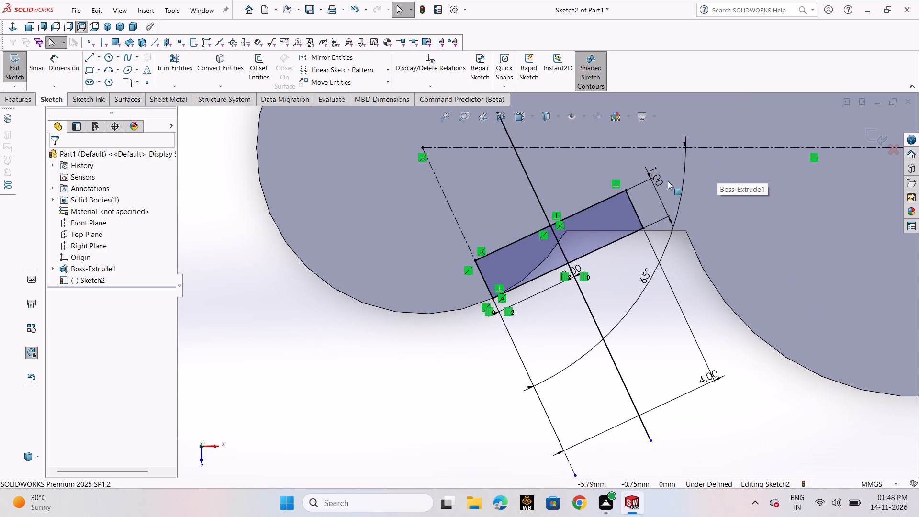
{"action": "left_click", "coordinate": [482, 310]}
{"action": "key", "text": "Delete"}
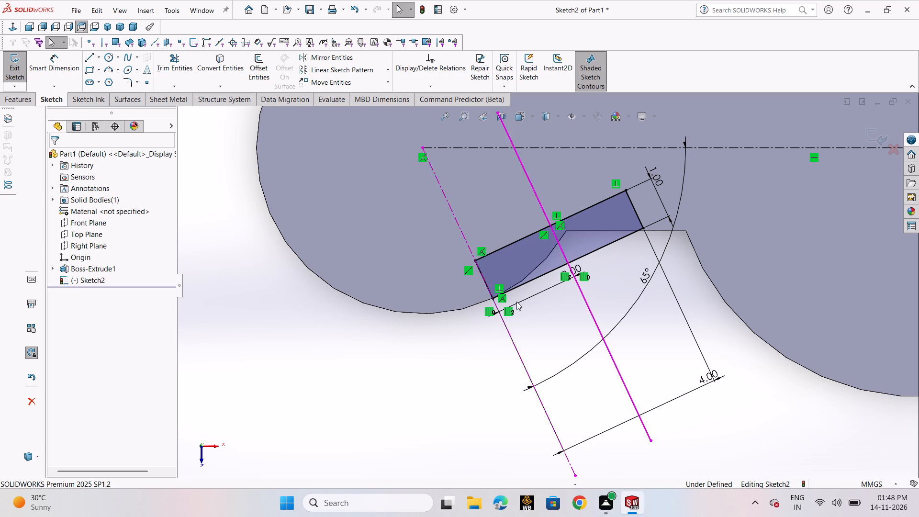
{"action": "left_click_drag", "start_coordinate": [645, 226], "coordinate": [645, 227]}
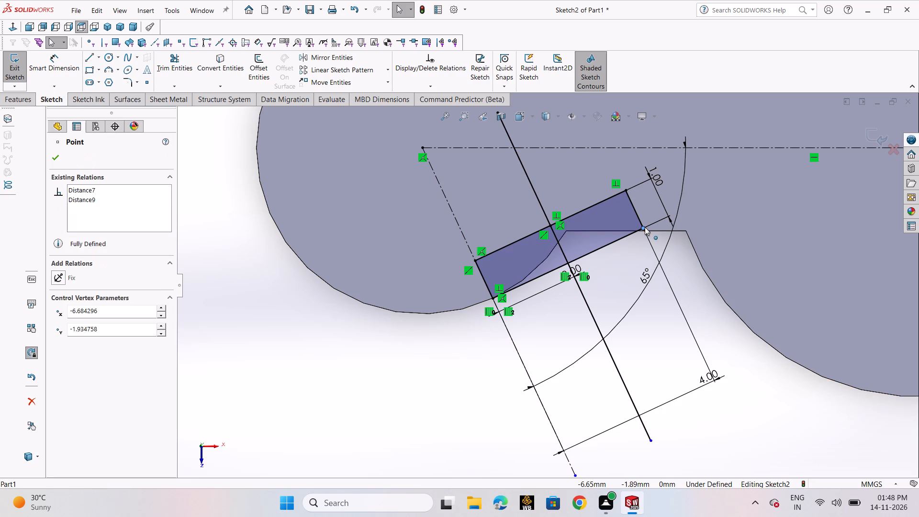
{"action": "left_click_drag", "start_coordinate": [645, 227], "coordinate": [652, 236]}
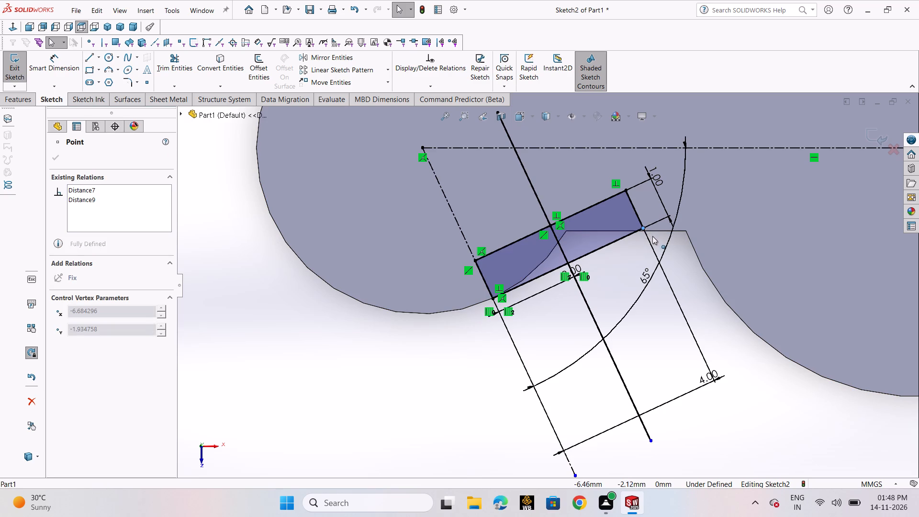
{"action": "left_click_drag", "start_coordinate": [652, 236], "coordinate": [653, 236]}
{"action": "left_click", "coordinate": [346, 365]}
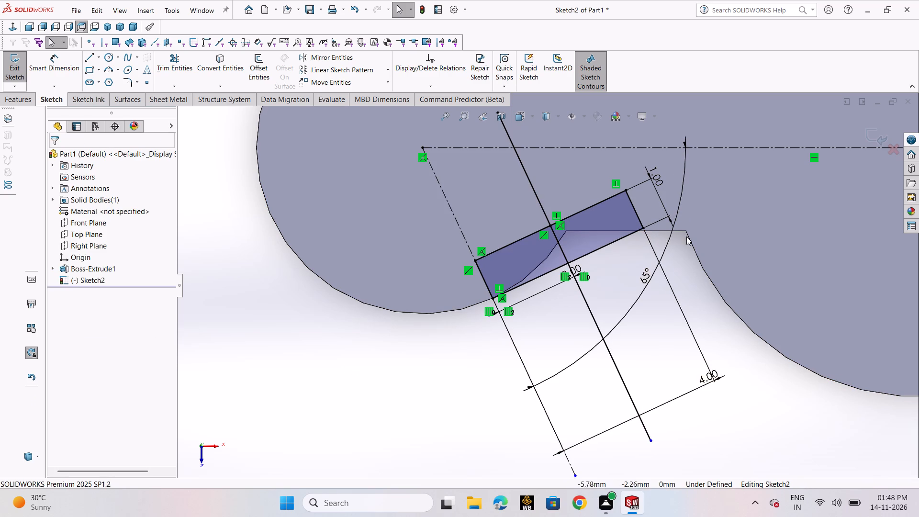
Remove the rectangle corner's coincidence with the small circle's edge and place the lower corner nearest the large circle on the bridge's straight edge.
{"action": "left_click", "coordinate": [504, 302]}
{"action": "key", "text": "Delete"}
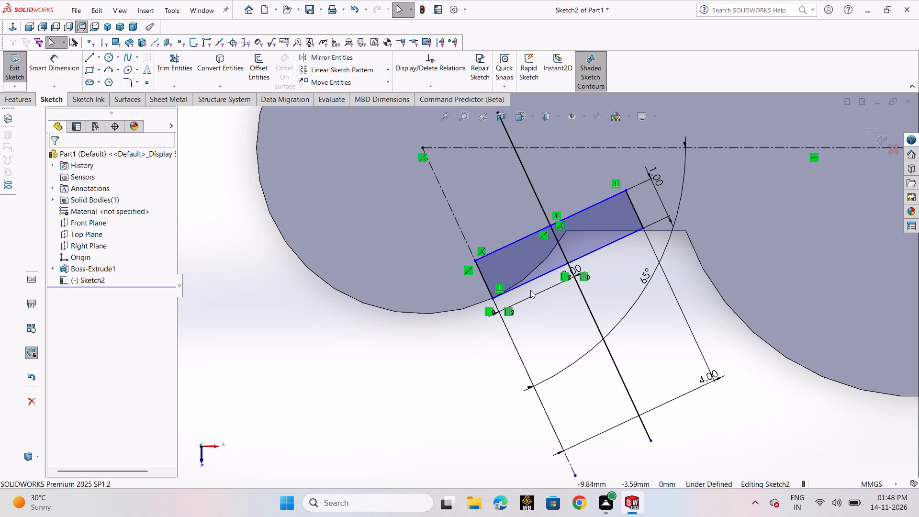
{"action": "left_click_drag", "start_coordinate": [643, 227], "coordinate": [644, 231]}
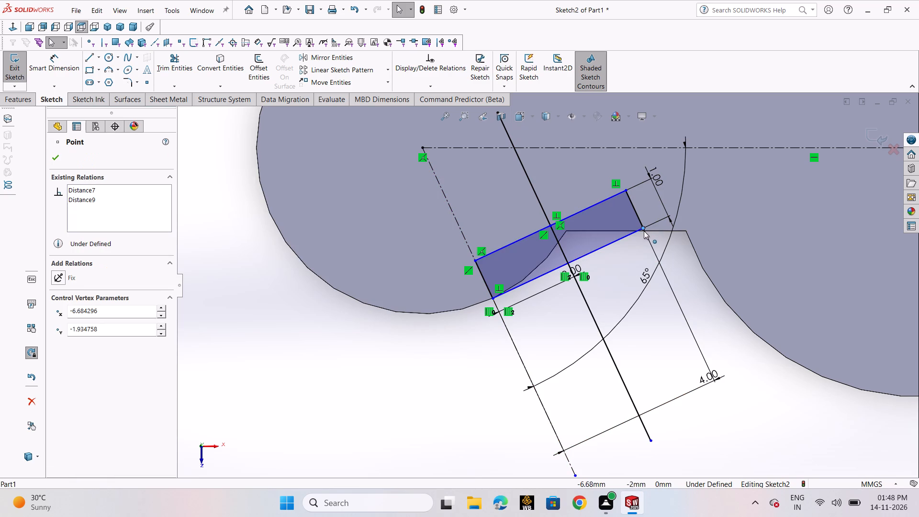
{"action": "left_click_drag", "start_coordinate": [644, 231], "coordinate": [648, 234]}
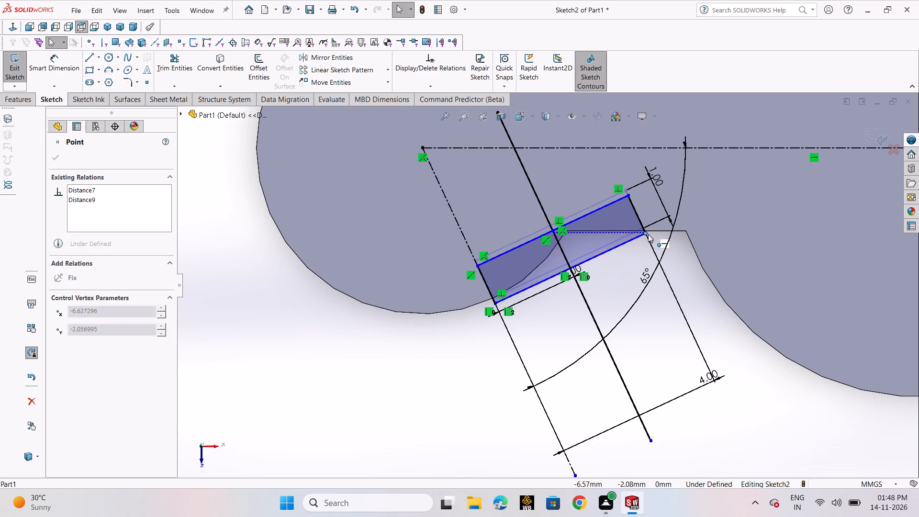
{"action": "left_click_drag", "start_coordinate": [648, 234], "coordinate": [647, 232]}
{"action": "left_click", "coordinate": [695, 313]}
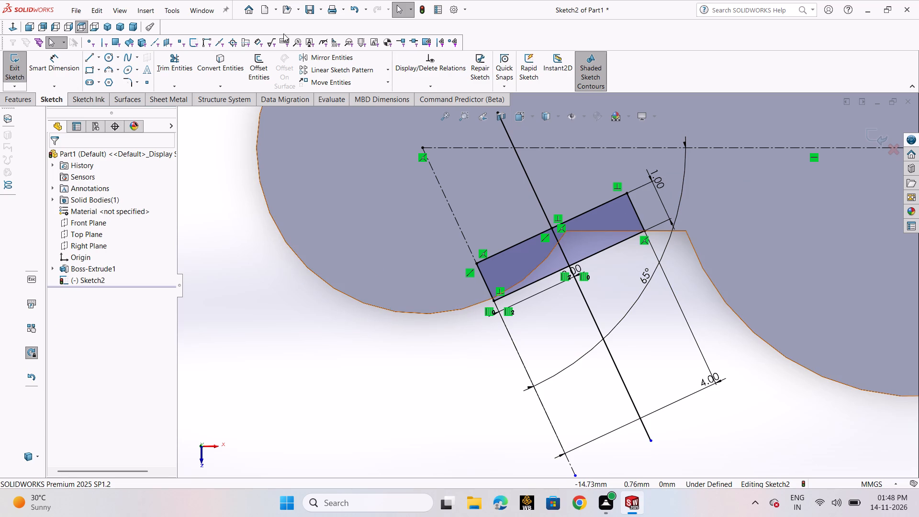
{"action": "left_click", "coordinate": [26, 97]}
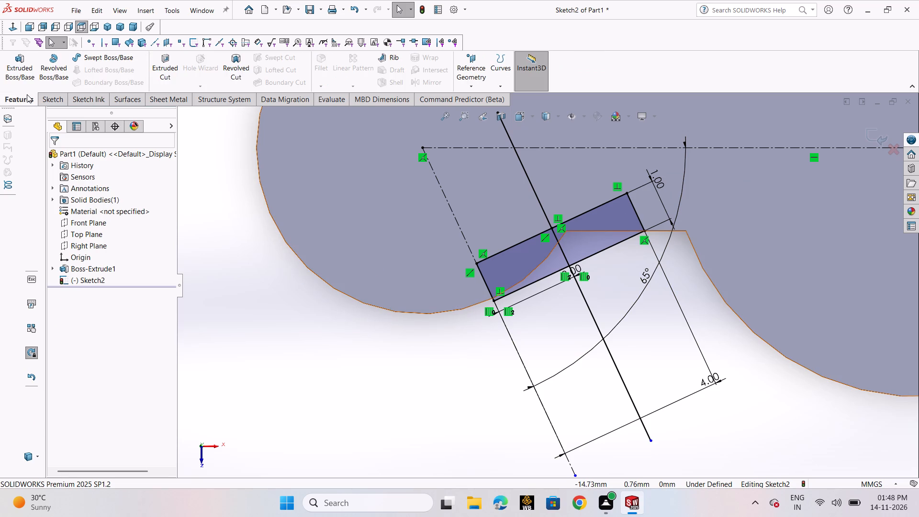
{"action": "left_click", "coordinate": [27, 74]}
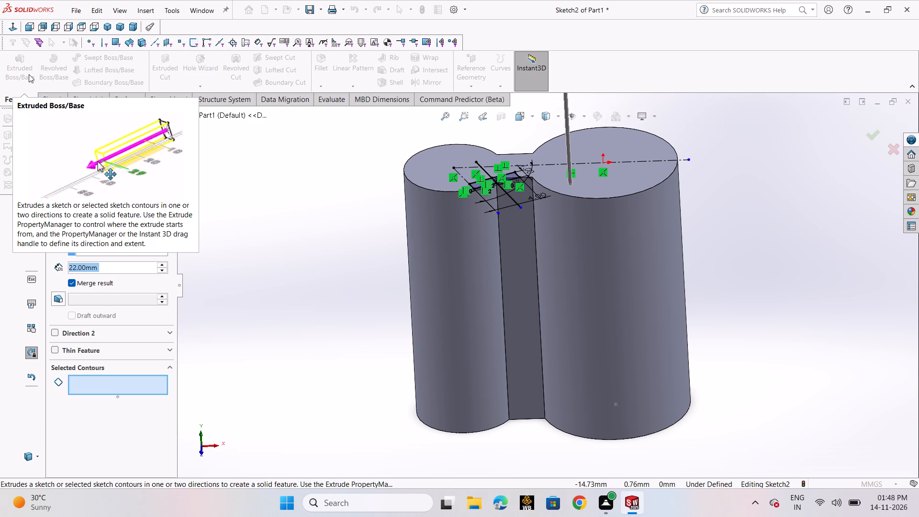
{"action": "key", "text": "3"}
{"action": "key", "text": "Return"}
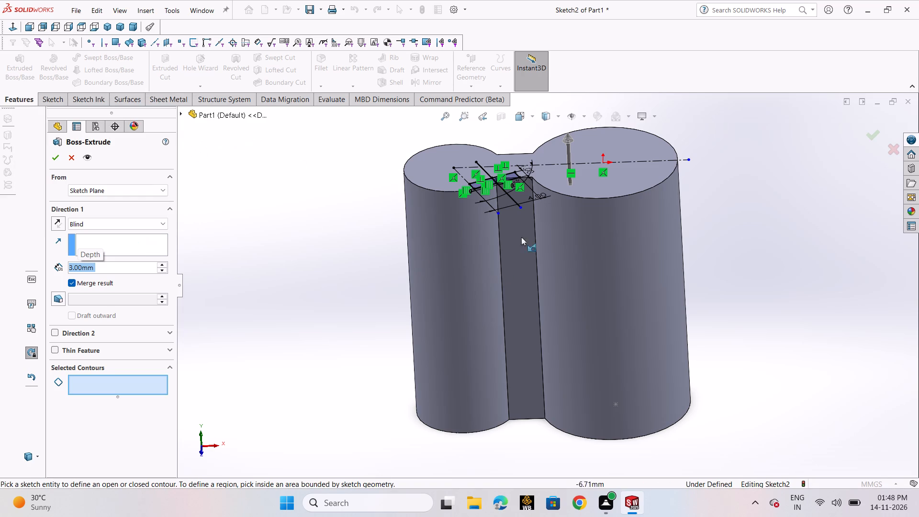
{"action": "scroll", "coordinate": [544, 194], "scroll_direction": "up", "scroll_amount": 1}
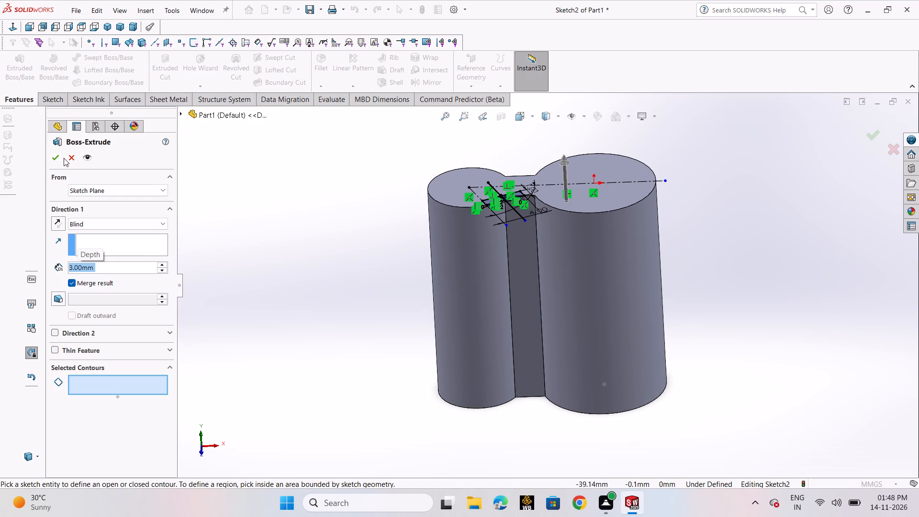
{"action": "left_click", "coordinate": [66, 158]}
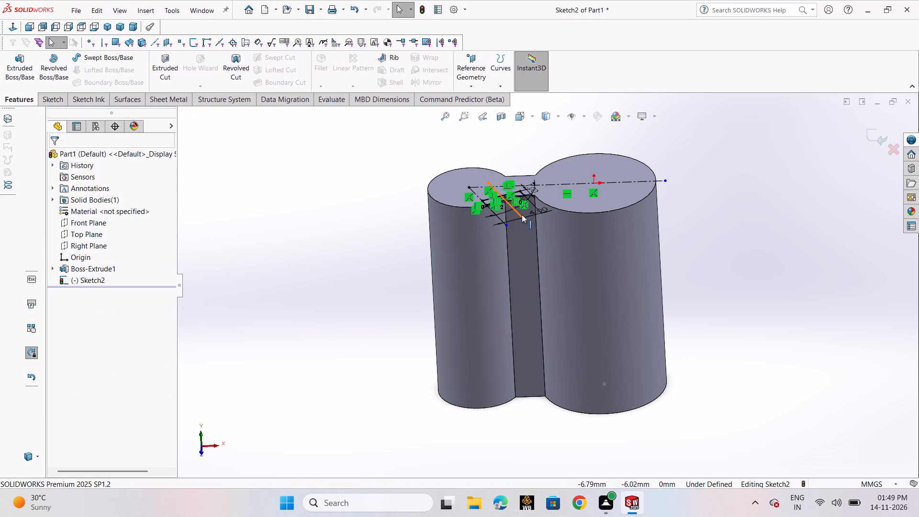
Convert the solid slanted line crossing the middle of the rectangle into construction geometry.
{"action": "double_click", "coordinate": [521, 214]}
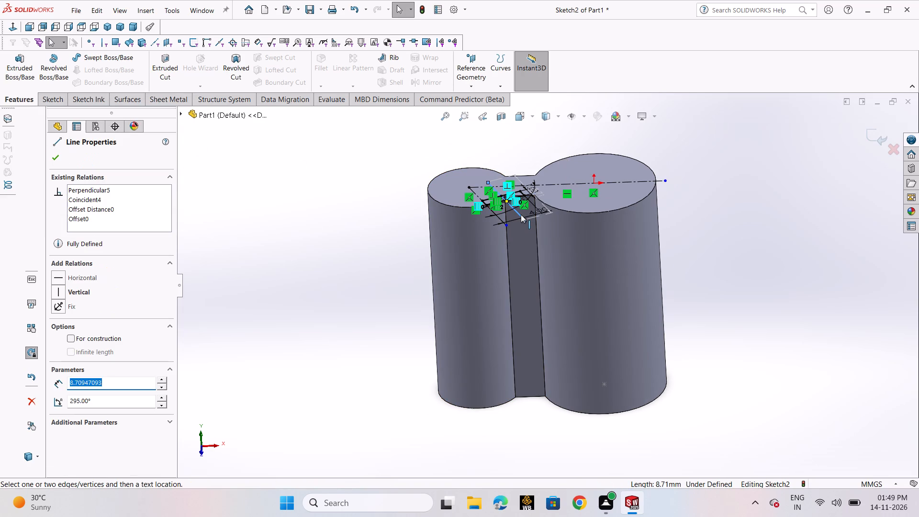
{"action": "left_click", "coordinate": [751, 285]}
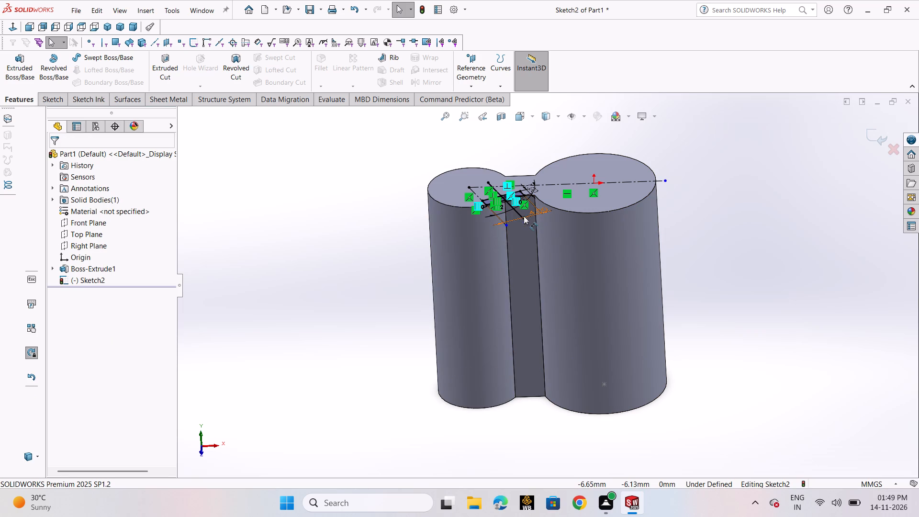
{"action": "left_click", "coordinate": [521, 215]}
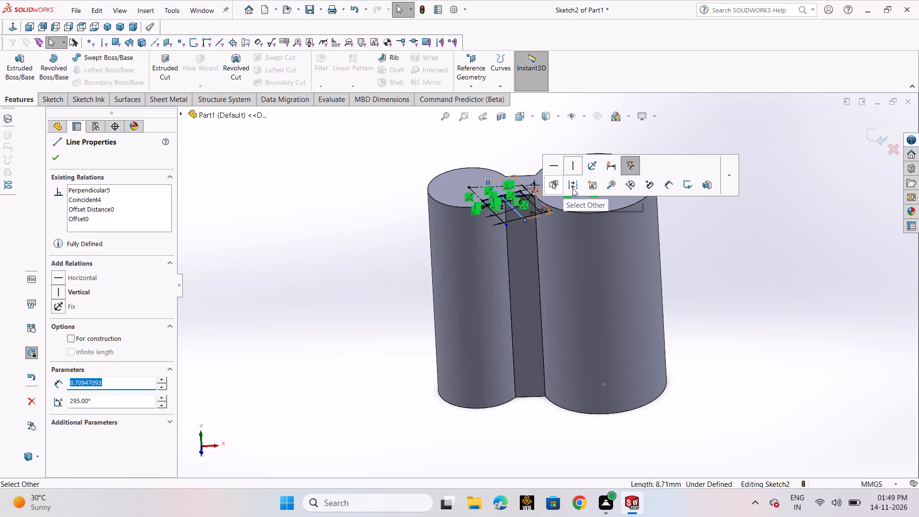
{"action": "left_click", "coordinate": [573, 188]}
{"action": "left_click", "coordinate": [309, 231]}
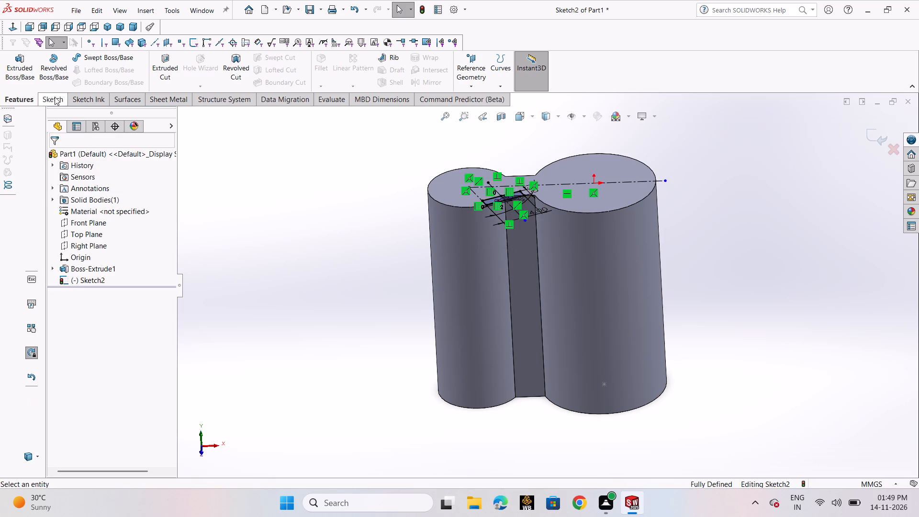
Extrude the tilted rectangle 3 mm upward from the top face, merged with the body.
{"action": "left_click", "coordinate": [36, 75]}
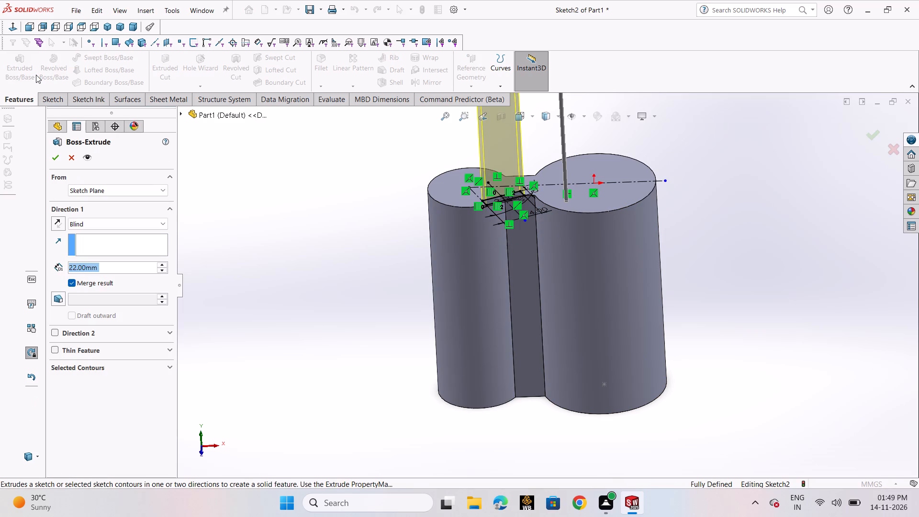
{"action": "key", "text": "3"}
{"action": "key", "text": "Return"}
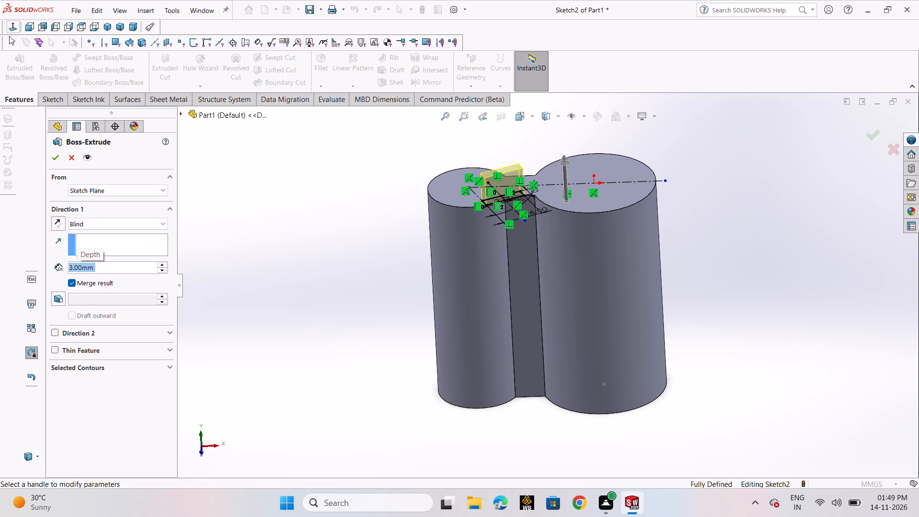
{"action": "left_click", "coordinate": [57, 158]}
{"action": "left_click", "coordinate": [296, 233]}
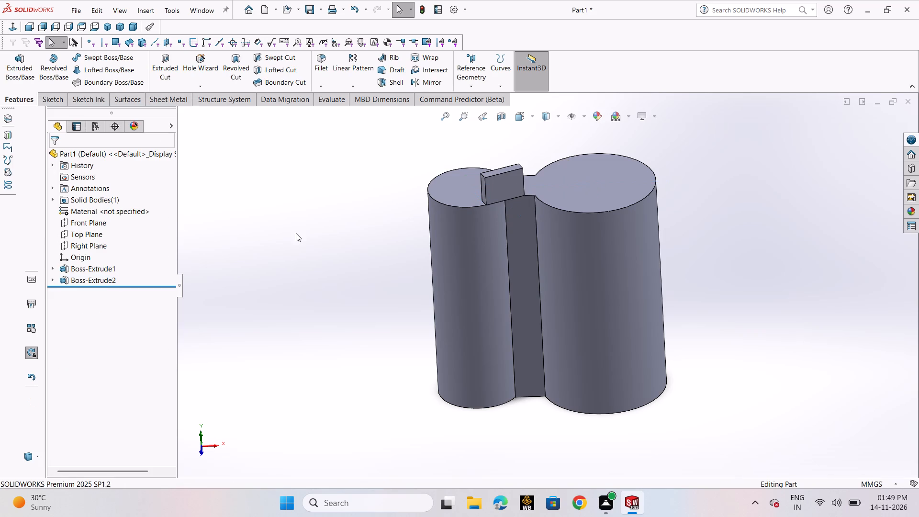
Start a sketch on the small block's front face and draw a 2 mm radius circle centred on its top edge's midpoint.
{"action": "left_click", "coordinate": [501, 187]}
{"action": "left_click", "coordinate": [551, 159]}
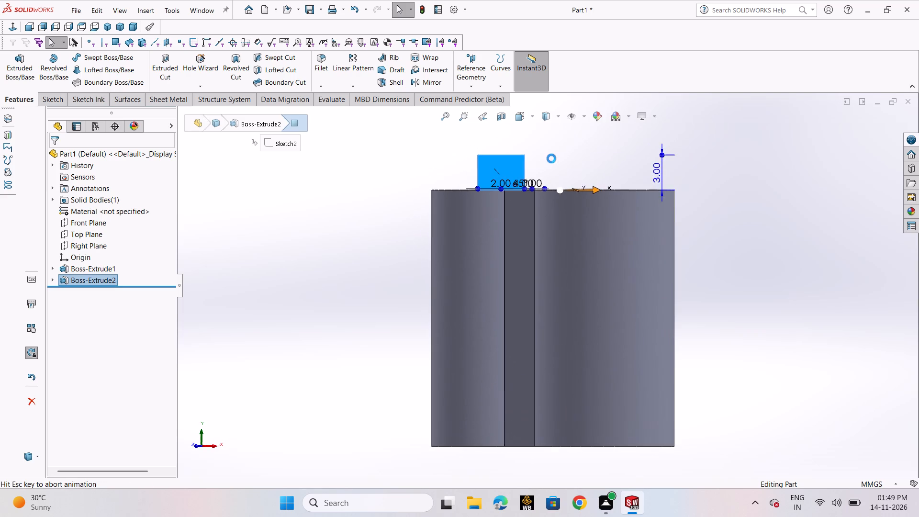
{"action": "left_click", "coordinate": [577, 172]}
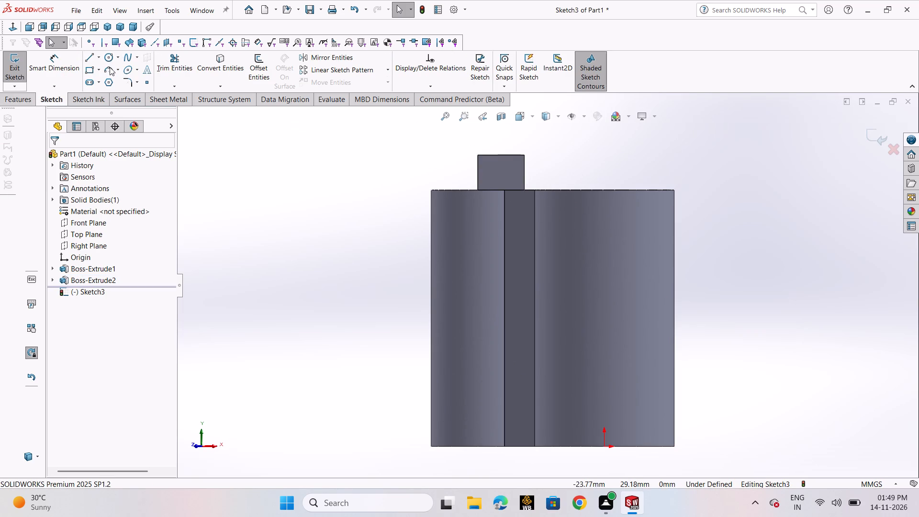
{"action": "left_click", "coordinate": [108, 55]}
{"action": "left_click", "coordinate": [112, 67]}
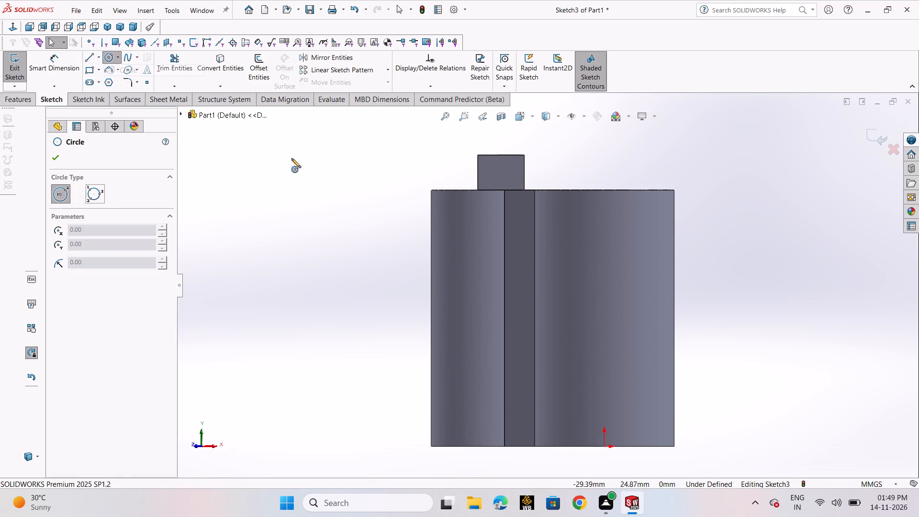
{"action": "left_click", "coordinate": [500, 155]}
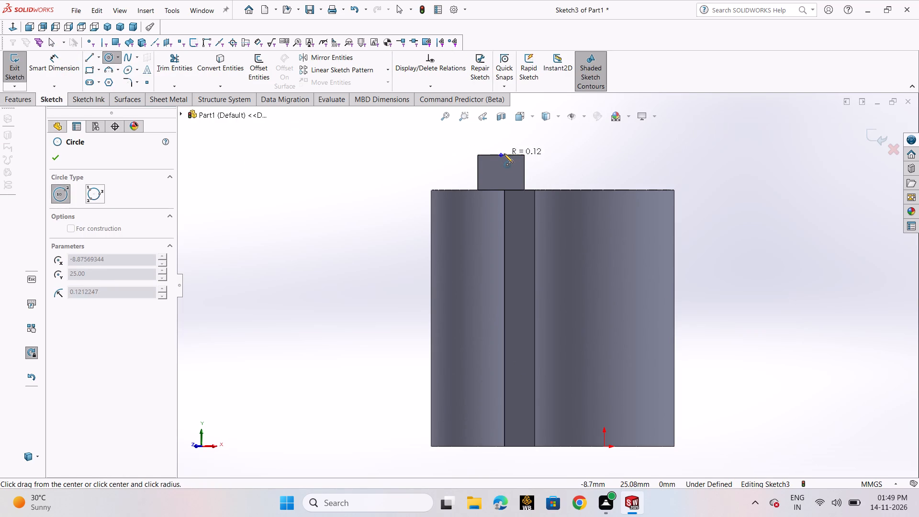
{"action": "left_click", "coordinate": [524, 156]}
{"action": "right_click", "coordinate": [524, 156]}
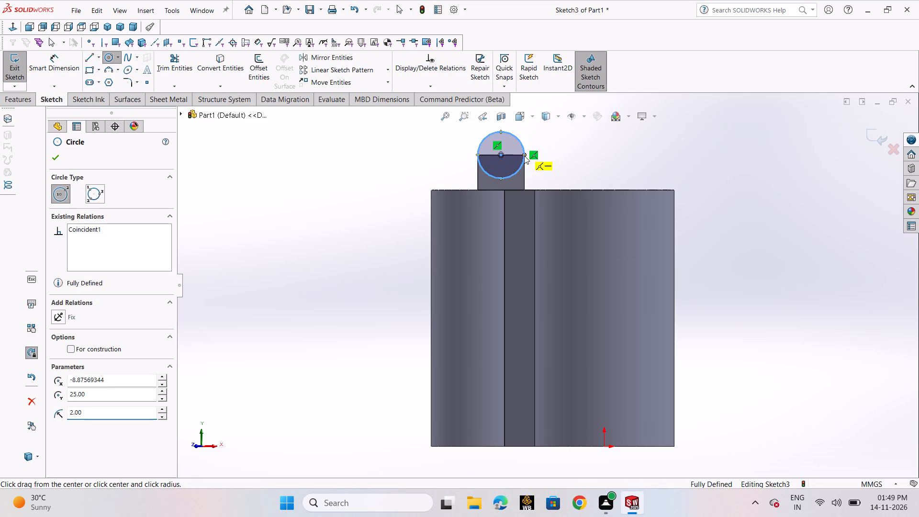
{"action": "left_click", "coordinate": [541, 159]}
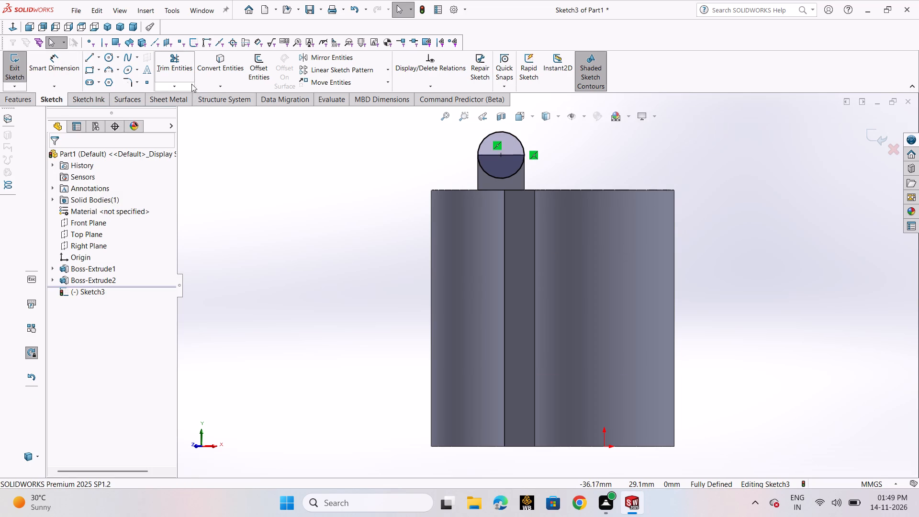
Reduce the circle to a closed semicircle by converting the block's top edge into the sketch and trimming away the circle's lower half.
{"action": "left_click", "coordinate": [202, 73]}
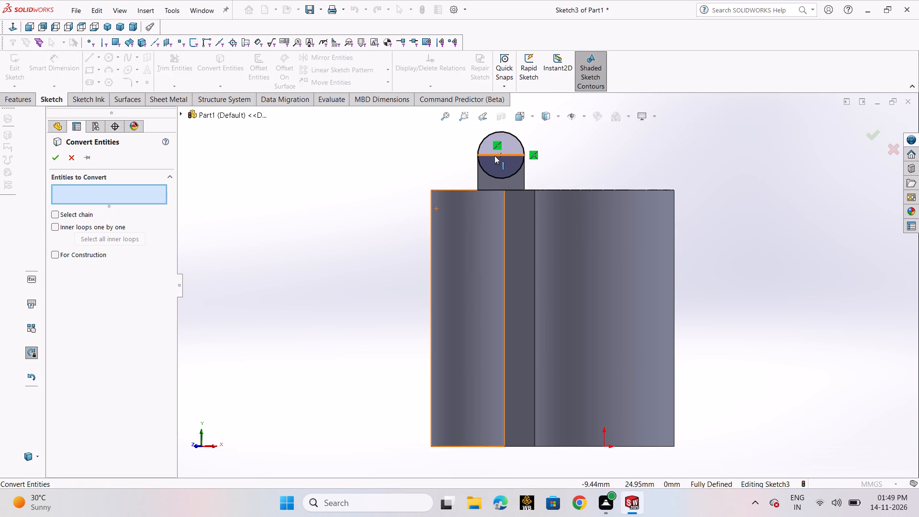
{"action": "left_click", "coordinate": [494, 156]}
{"action": "left_click", "coordinate": [55, 156]}
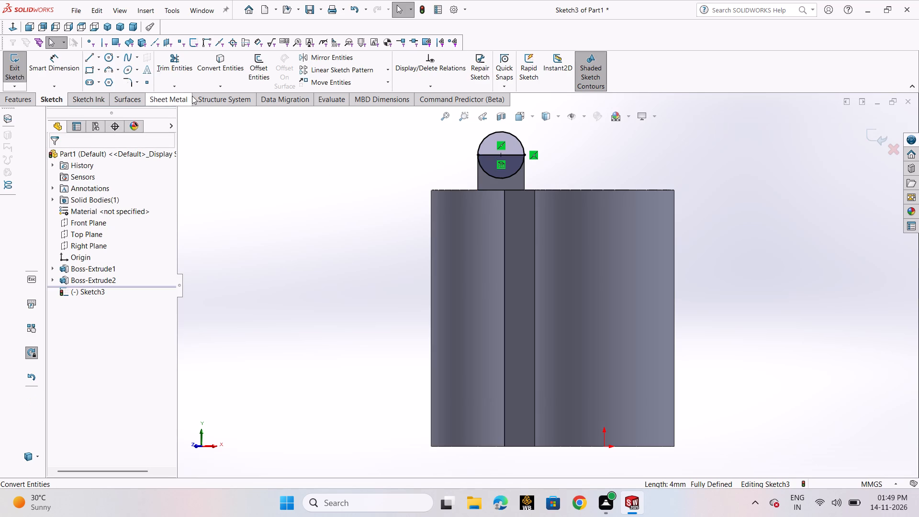
{"action": "left_click", "coordinate": [185, 71]}
{"action": "left_click_drag", "start_coordinate": [408, 175], "coordinate": [496, 172]}
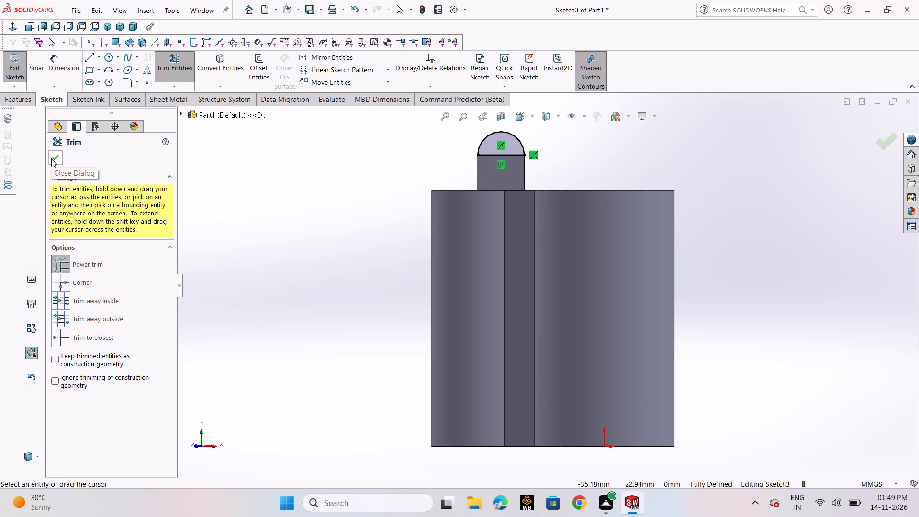
{"action": "left_click", "coordinate": [51, 158]}
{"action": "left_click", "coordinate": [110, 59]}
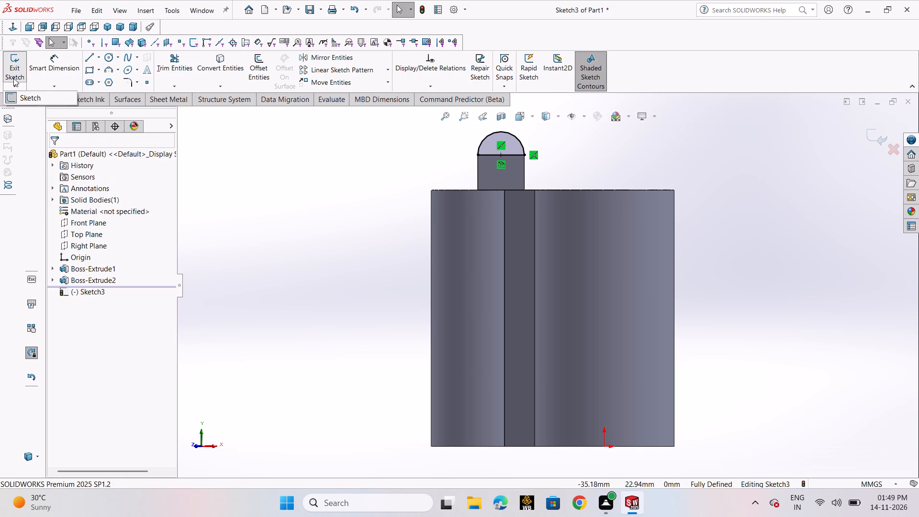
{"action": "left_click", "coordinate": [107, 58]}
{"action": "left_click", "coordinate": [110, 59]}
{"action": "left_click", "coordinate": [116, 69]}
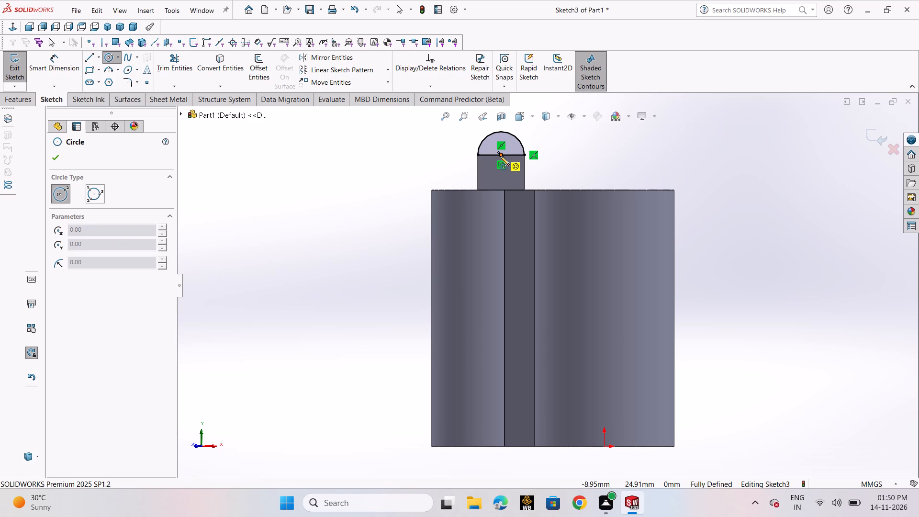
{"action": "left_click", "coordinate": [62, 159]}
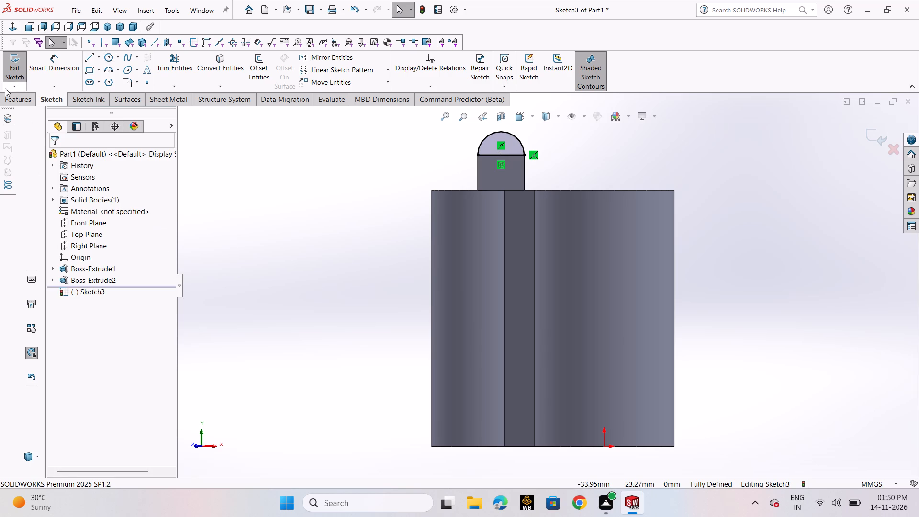
Extrude the semicircle 1 mm in the reversed direction, back over the block, with the result merged.
{"action": "left_click", "coordinate": [10, 72]}
{"action": "middle_click_drag", "start_coordinate": [292, 188], "coordinate": [313, 219]}
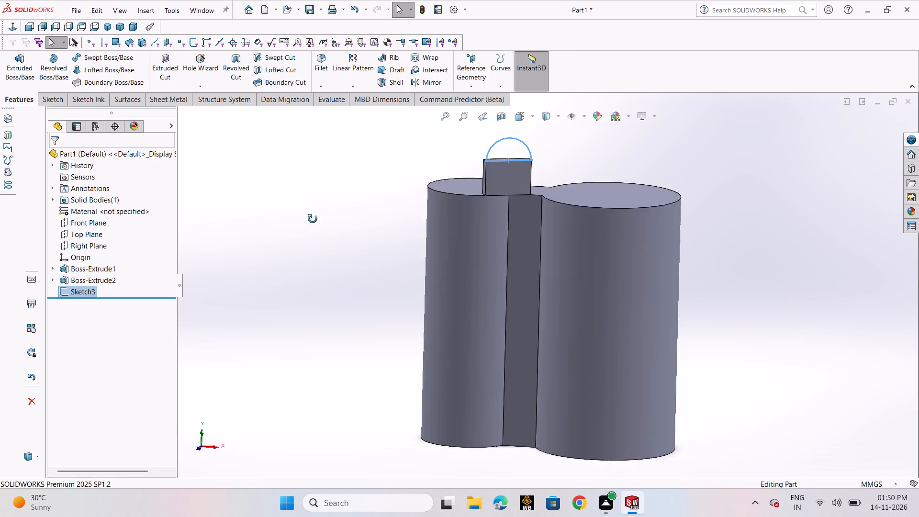
{"action": "middle_click_drag", "start_coordinate": [313, 219], "coordinate": [356, 257]}
{"action": "left_click", "coordinate": [11, 62]}
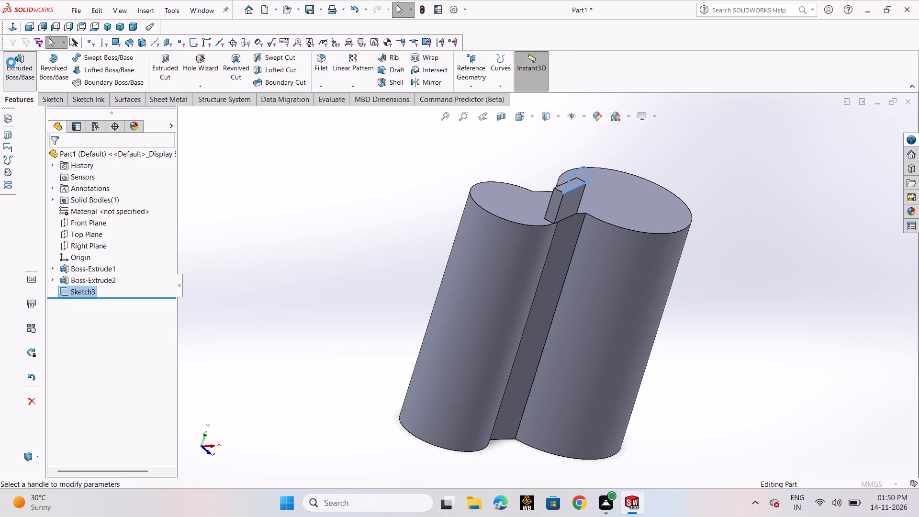
{"action": "left_click", "coordinate": [60, 224]}
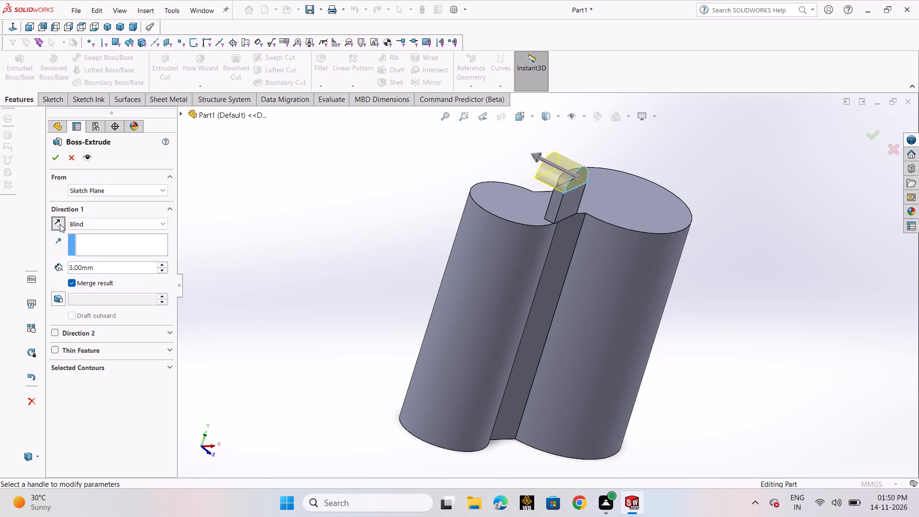
{"action": "left_click", "coordinate": [114, 270]}
{"action": "left_click", "coordinate": [114, 269]}
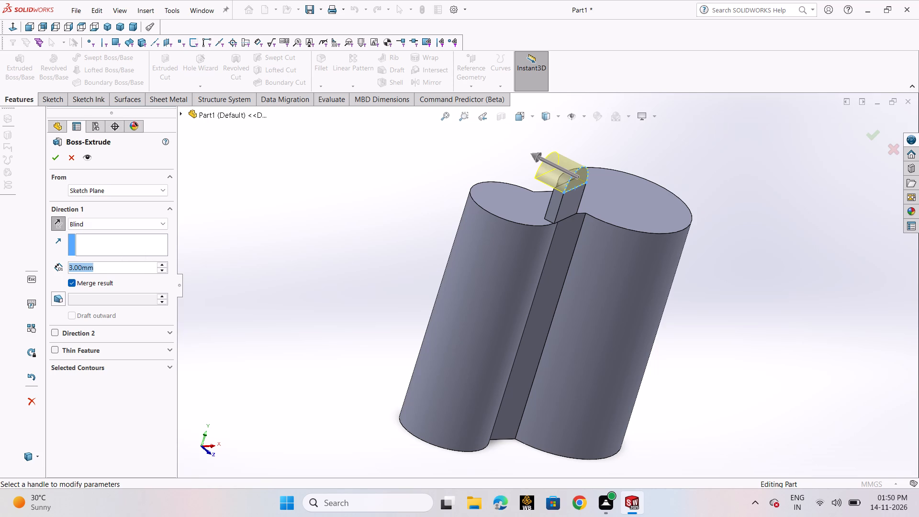
{"action": "key", "text": "1"}
{"action": "key", "text": "Return"}
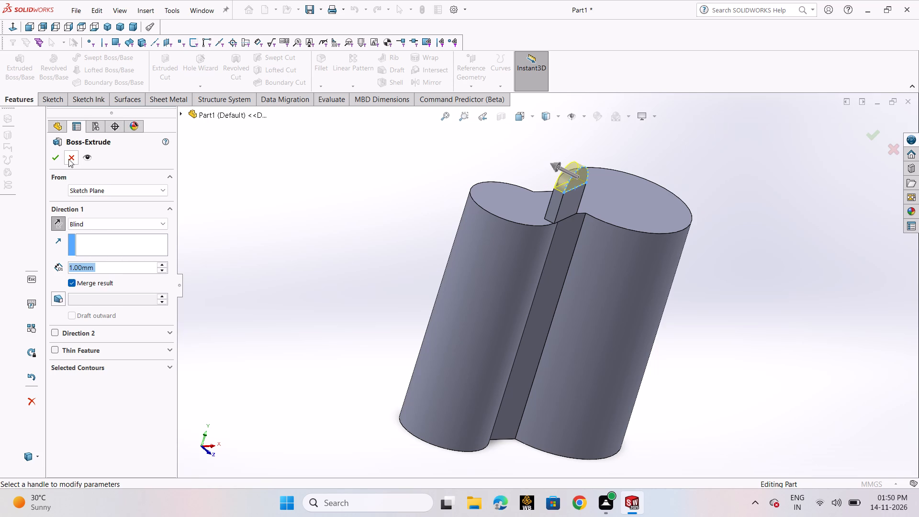
{"action": "left_click", "coordinate": [59, 159]}
{"action": "left_click", "coordinate": [318, 252]}
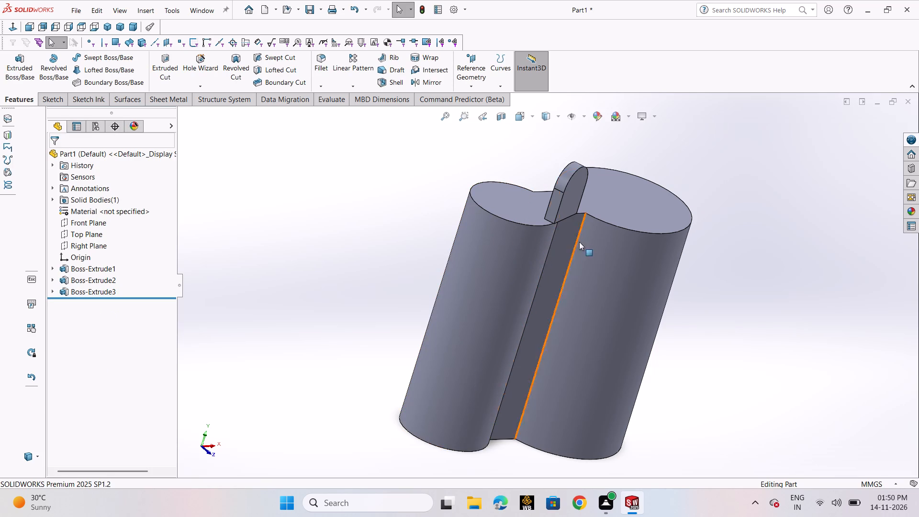
Start a sketch on the tab's front face and draw a circle about 2.2 mm in diameter, concentric with its rounded top.
{"action": "left_click", "coordinate": [572, 193]}
{"action": "left_click", "coordinate": [621, 165]}
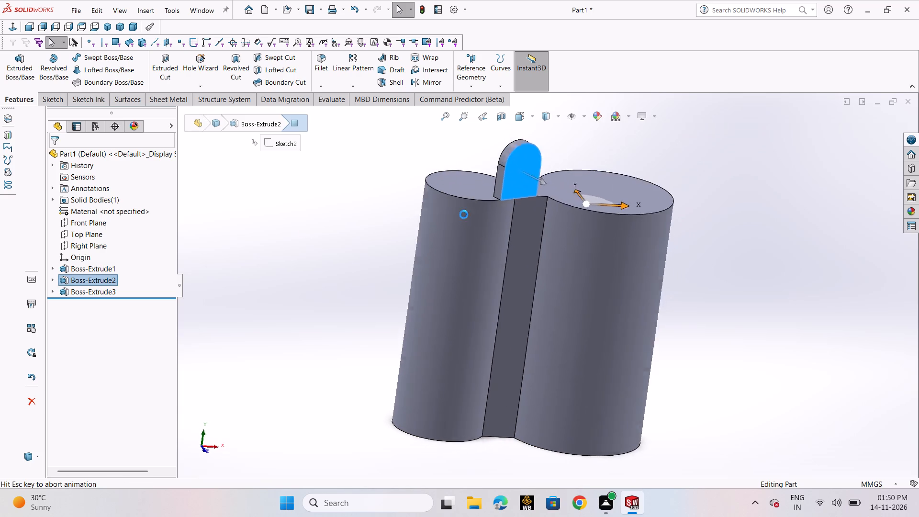
{"action": "left_click", "coordinate": [114, 62]}
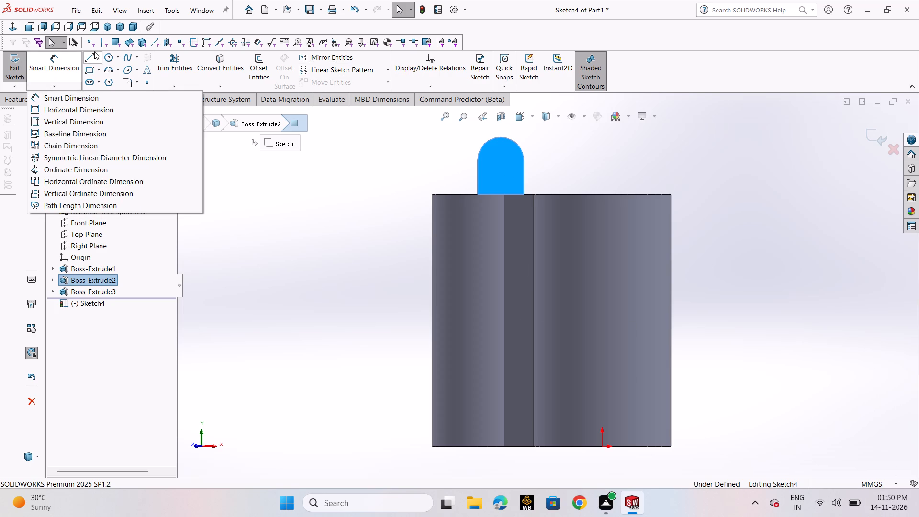
{"action": "left_click", "coordinate": [111, 56]}
{"action": "left_click", "coordinate": [111, 59]}
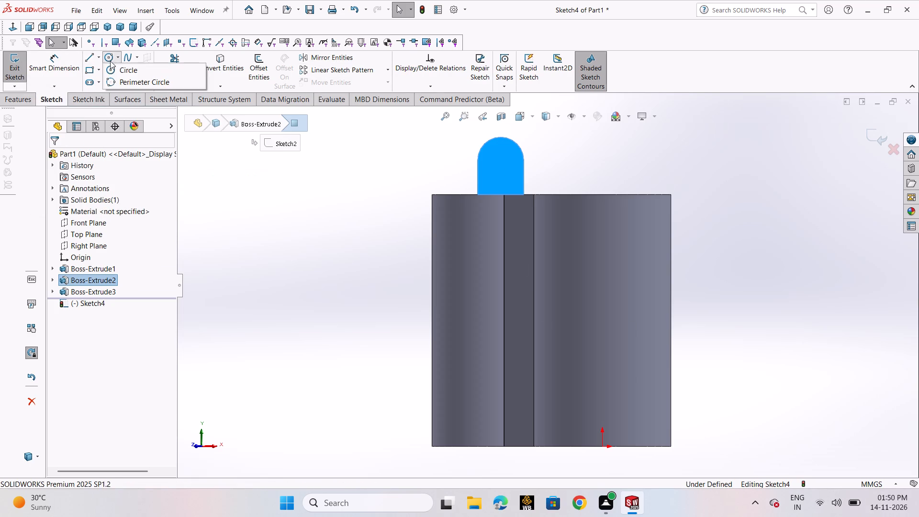
{"action": "left_click", "coordinate": [111, 70]}
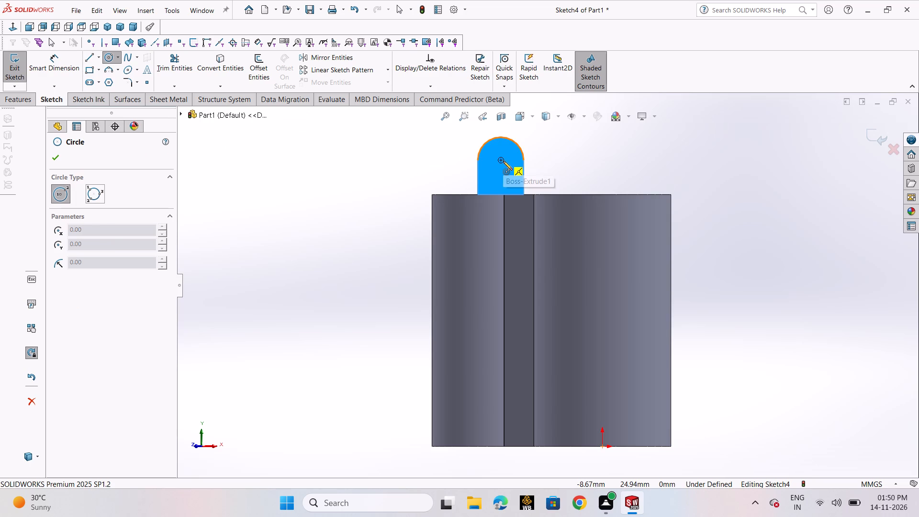
{"action": "left_click", "coordinate": [501, 161]}
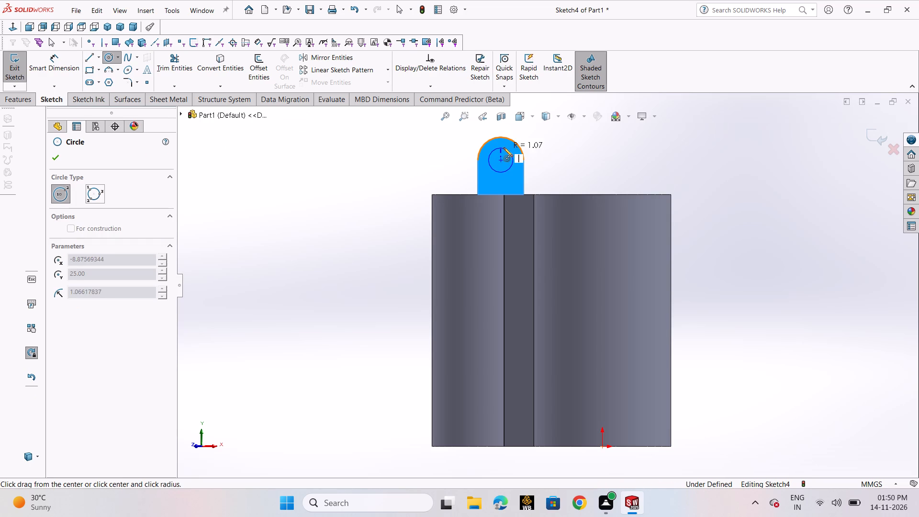
{"action": "left_click", "coordinate": [504, 147]}
{"action": "right_click", "coordinate": [504, 147]}
{"action": "left_click", "coordinate": [522, 152]}
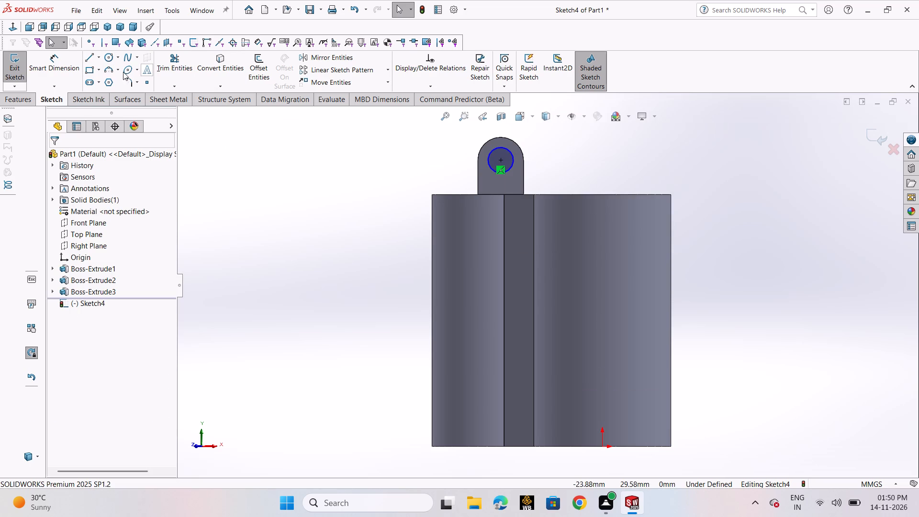
Dimension the tab circle's diameter to 2 mm.
{"action": "left_click", "coordinate": [64, 72]}
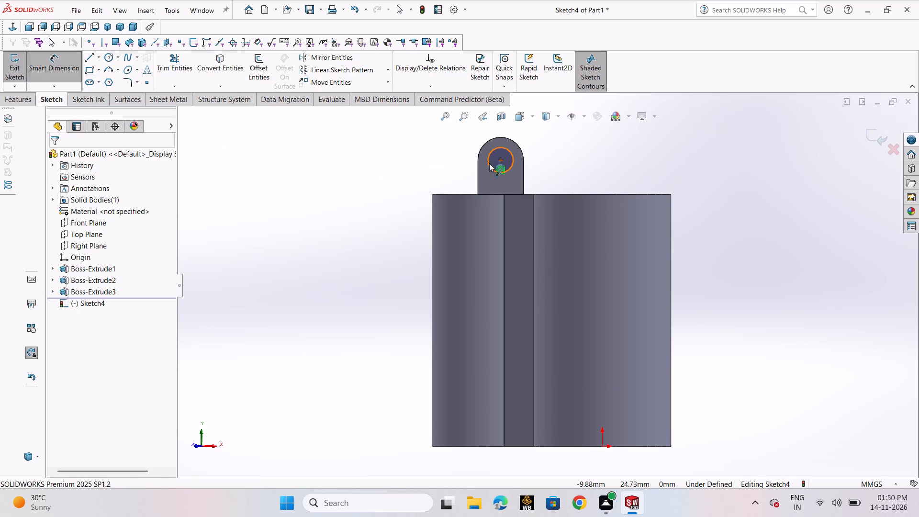
{"action": "left_click", "coordinate": [490, 163]}
{"action": "left_click", "coordinate": [417, 167]}
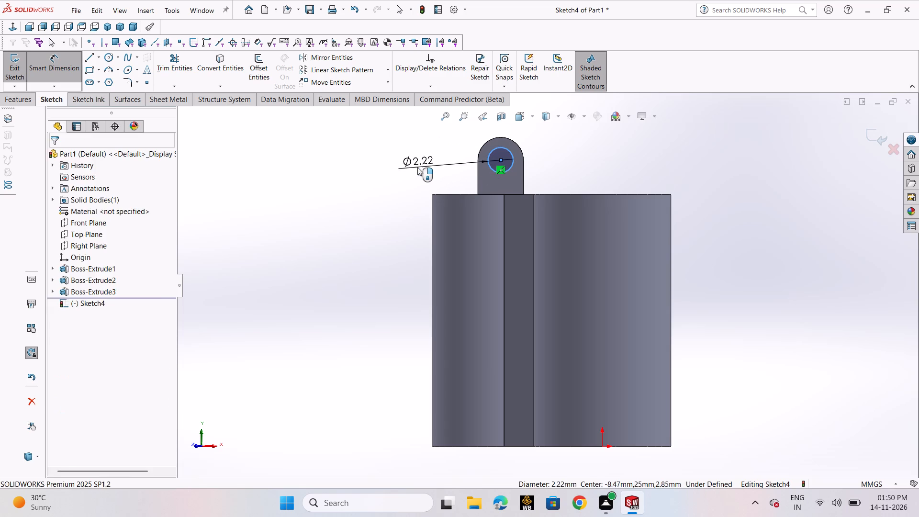
{"action": "key", "text": "2"}
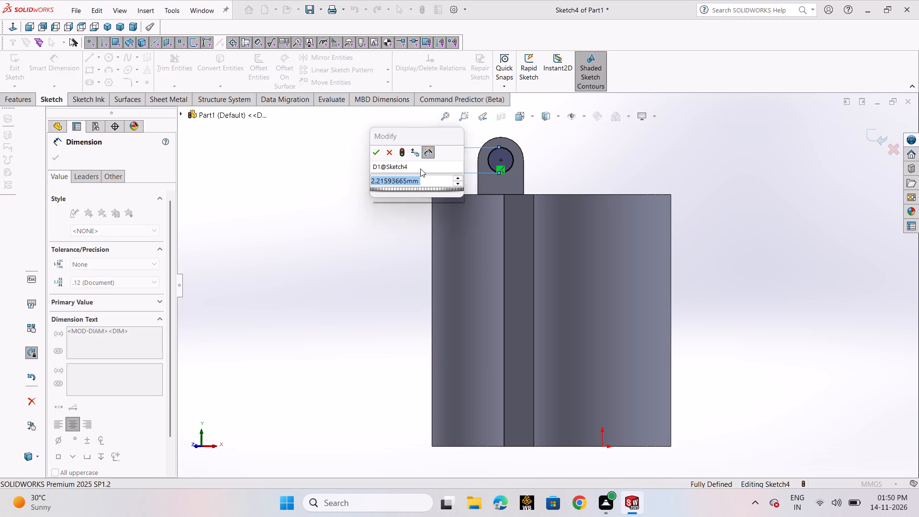
{"action": "key", "text": "Return"}
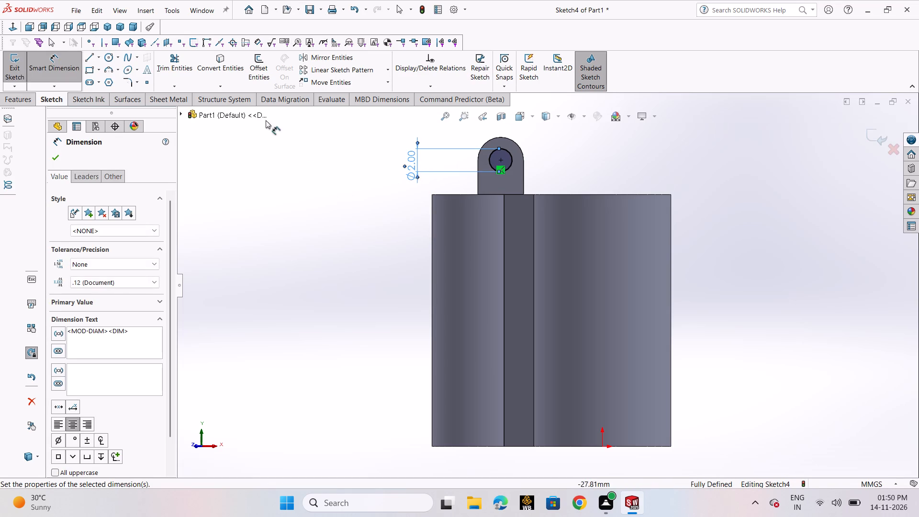
{"action": "left_click", "coordinate": [55, 157]}
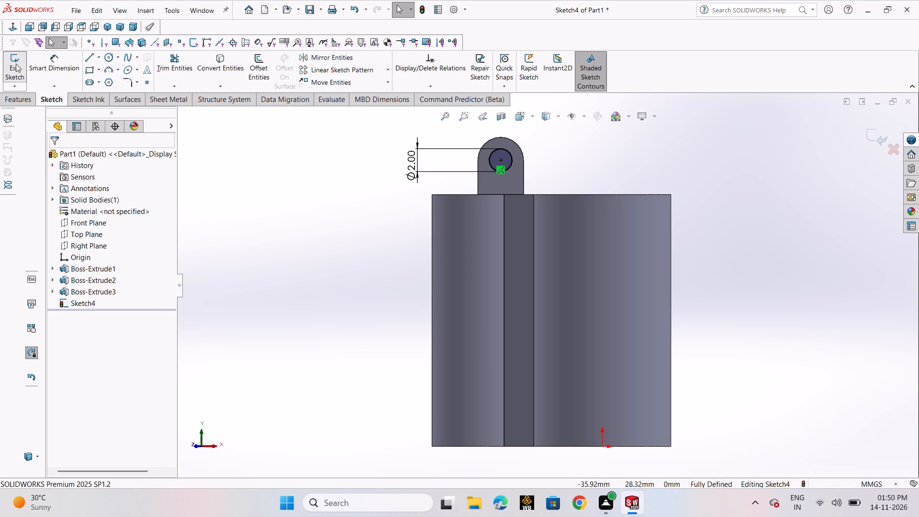
Cut-extrude the circle through the tab with a 1 mm blind depth.
{"action": "left_click", "coordinate": [16, 97]}
{"action": "left_click", "coordinate": [170, 62]}
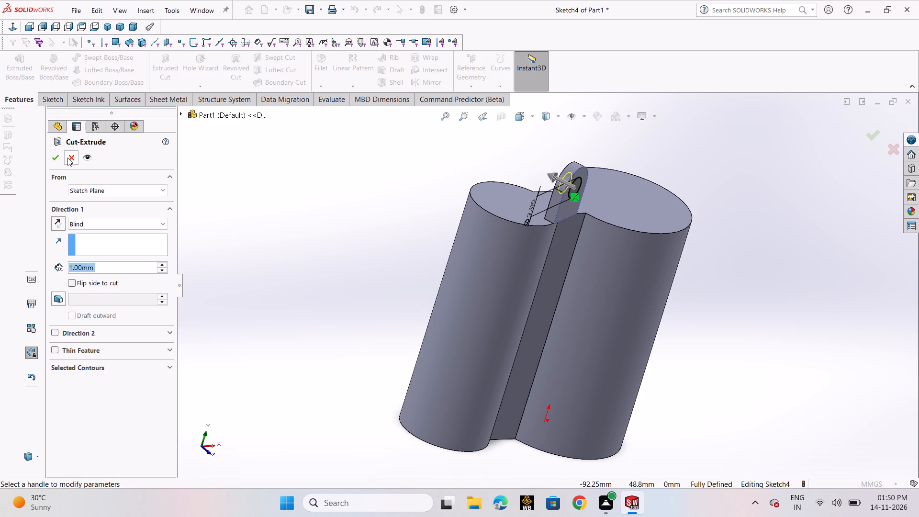
{"action": "left_click", "coordinate": [56, 159]}
{"action": "left_click", "coordinate": [237, 179]}
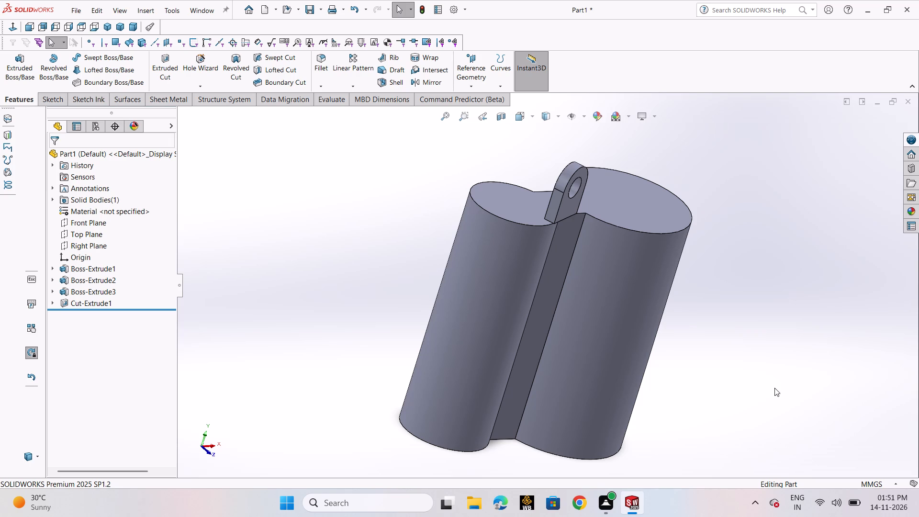
Start a sketch on the Front Plane and draw a vertical line about 6 mm down from the smaller cylinder's top edge.
{"action": "left_click", "coordinate": [101, 225]}
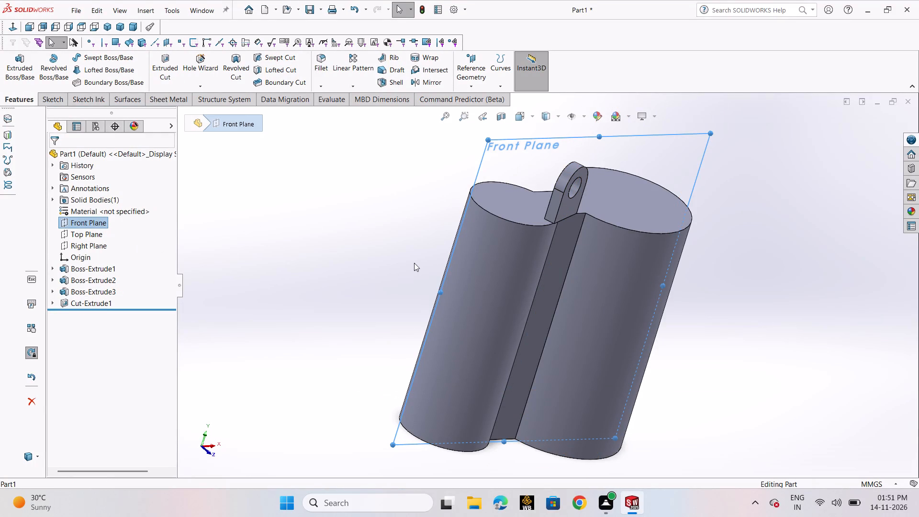
{"action": "scroll", "coordinate": [423, 271], "scroll_direction": "down", "scroll_amount": 1}
{"action": "middle_click_drag", "start_coordinate": [428, 276], "coordinate": [441, 289]}
{"action": "scroll", "coordinate": [440, 281], "scroll_direction": "up", "scroll_amount": 1}
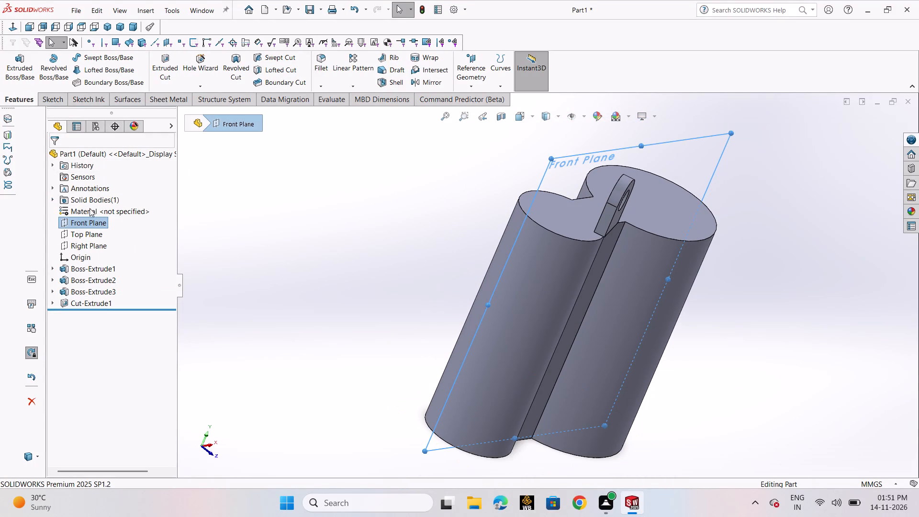
{"action": "right_click", "coordinate": [90, 223]}
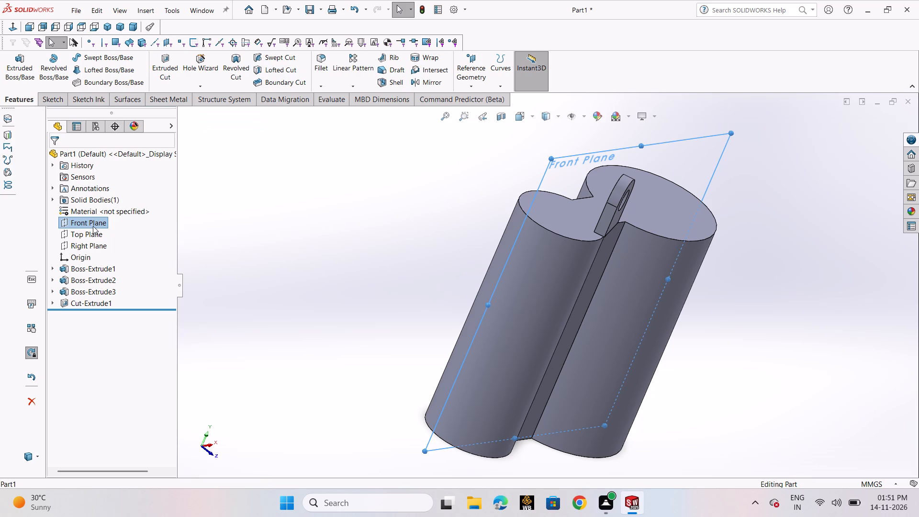
{"action": "left_click", "coordinate": [103, 212]}
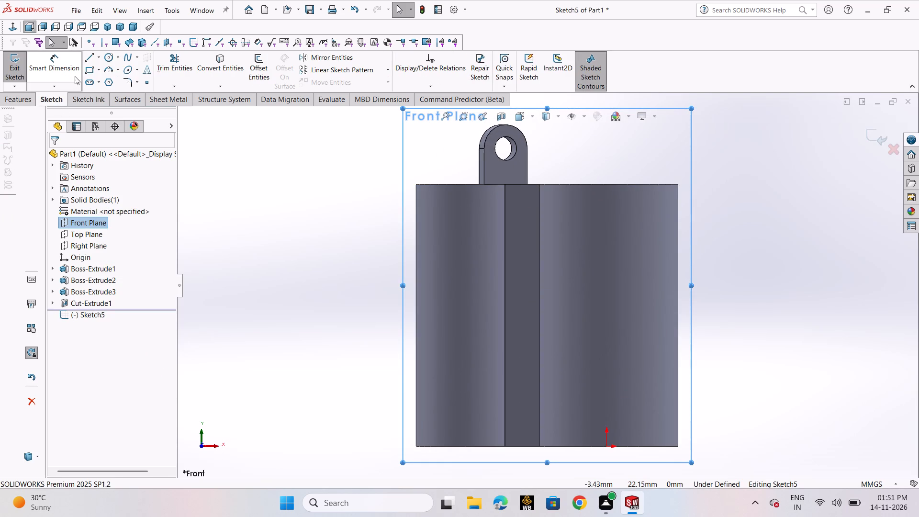
{"action": "left_click", "coordinate": [95, 55]}
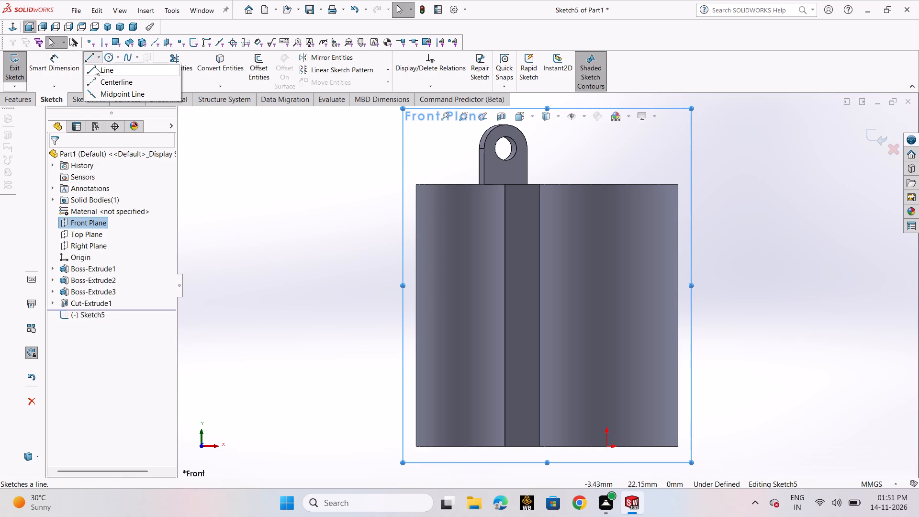
{"action": "left_click", "coordinate": [95, 67]}
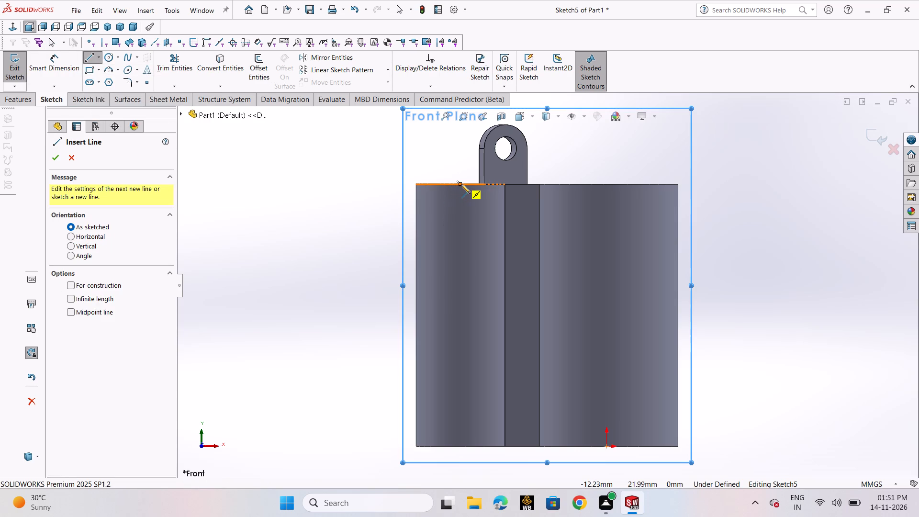
{"action": "left_click", "coordinate": [461, 184]}
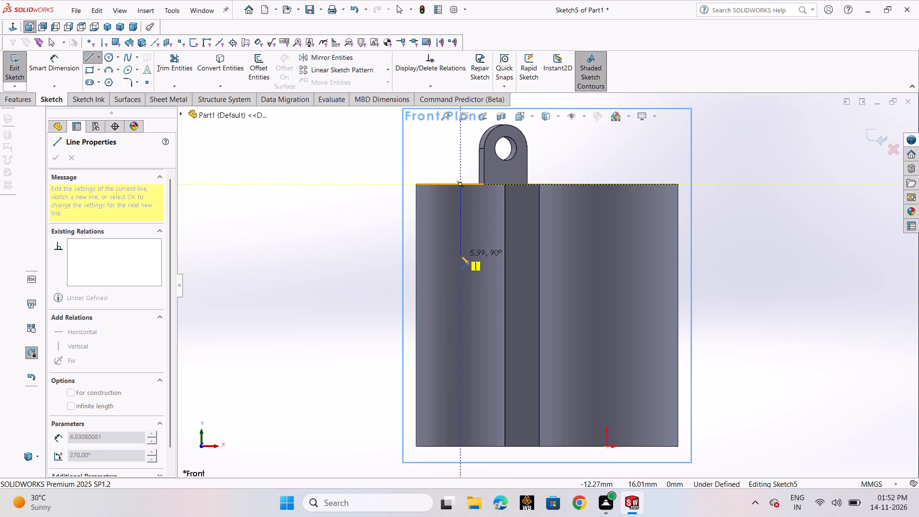
{"action": "left_click", "coordinate": [460, 256]}
{"action": "right_click", "coordinate": [460, 256]}
{"action": "left_click", "coordinate": [471, 263]}
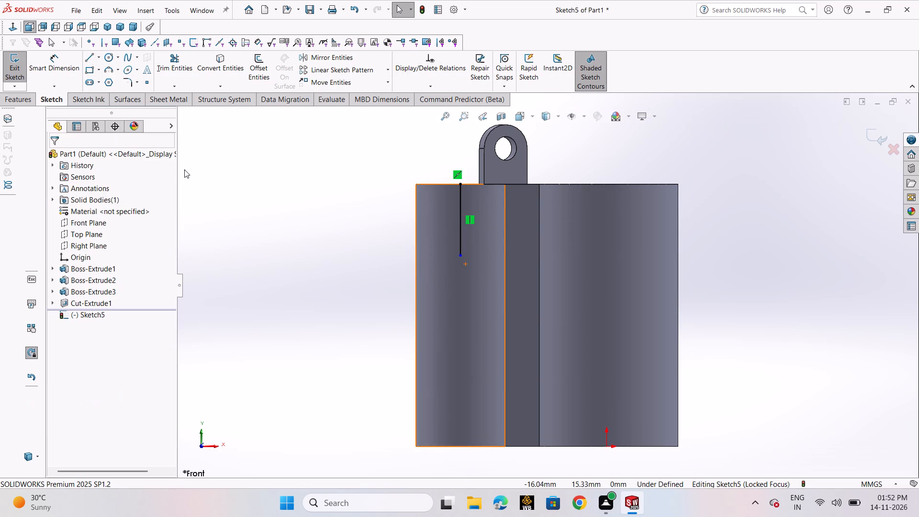
Dimension the vertical line's length to 7 mm.
{"action": "left_click", "coordinate": [53, 61]}
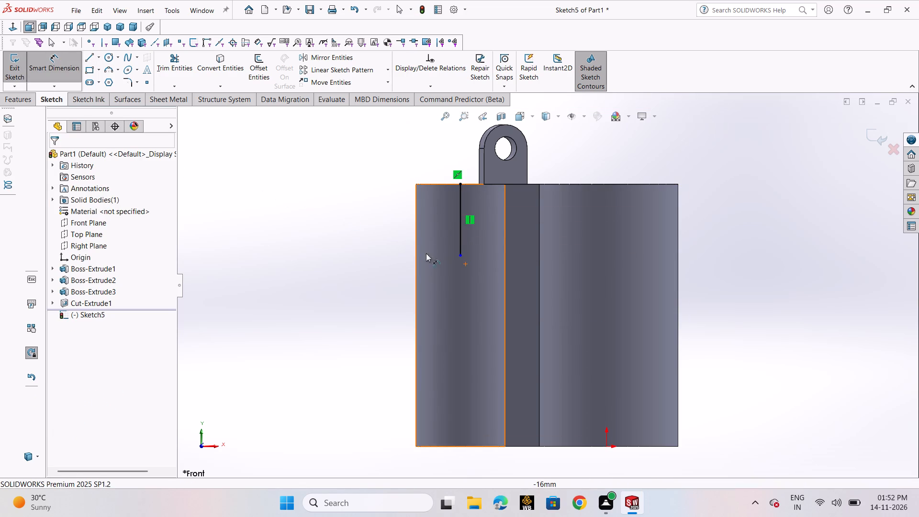
{"action": "left_click", "coordinate": [460, 235]}
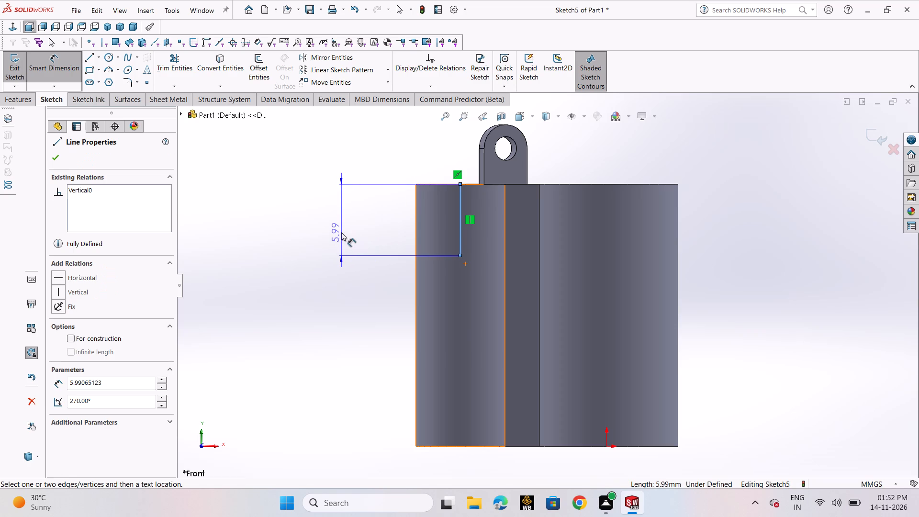
{"action": "left_click", "coordinate": [341, 232]}
{"action": "key", "text": "7"}
{"action": "key", "text": "Return"}
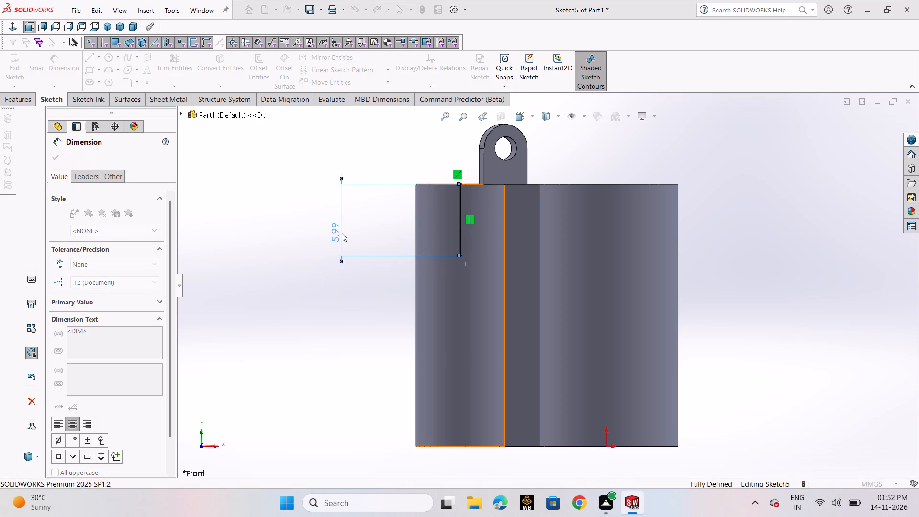
{"action": "left_click", "coordinate": [56, 164]}
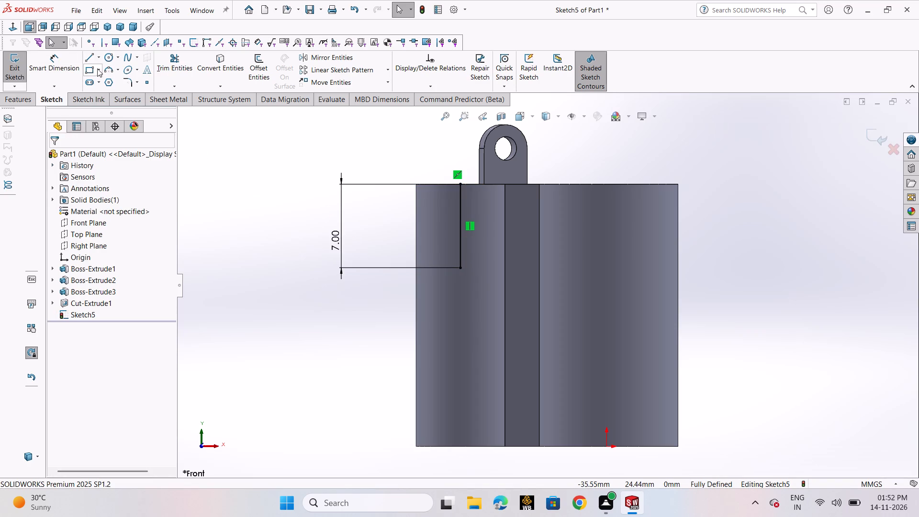
Draw a line about 1.8 mm long from the vertical line's lower end, slanting up toward the smaller cylinder's outer side.
{"action": "left_click", "coordinate": [96, 60]}
{"action": "left_click", "coordinate": [96, 66]}
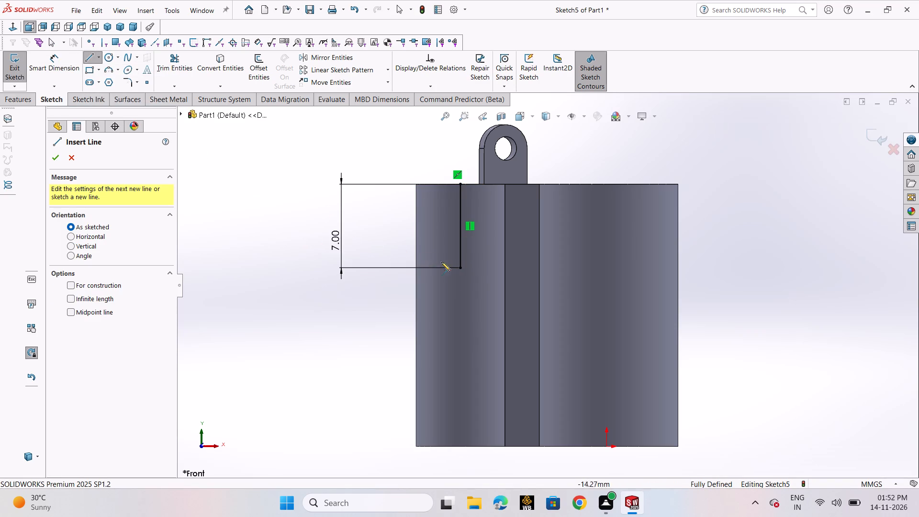
{"action": "left_click", "coordinate": [459, 269]}
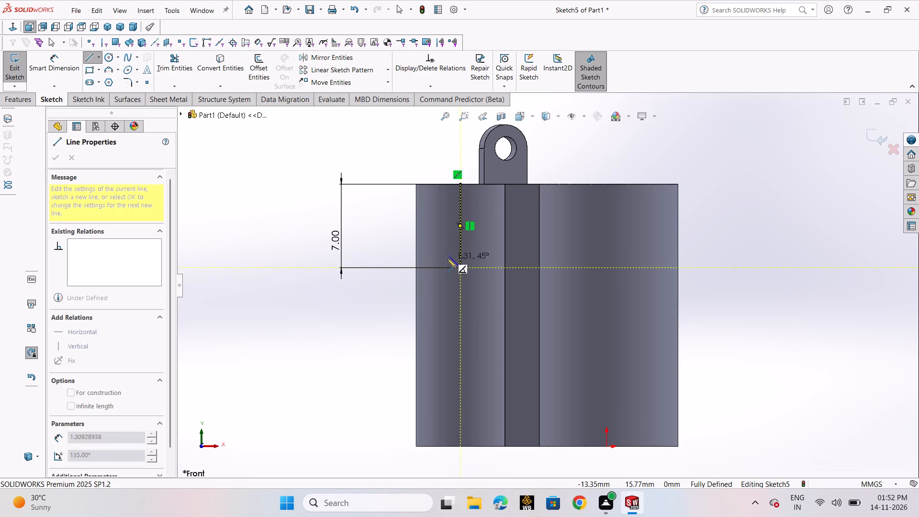
{"action": "left_click", "coordinate": [441, 260]}
{"action": "right_click", "coordinate": [439, 260]}
{"action": "left_click", "coordinate": [457, 265]}
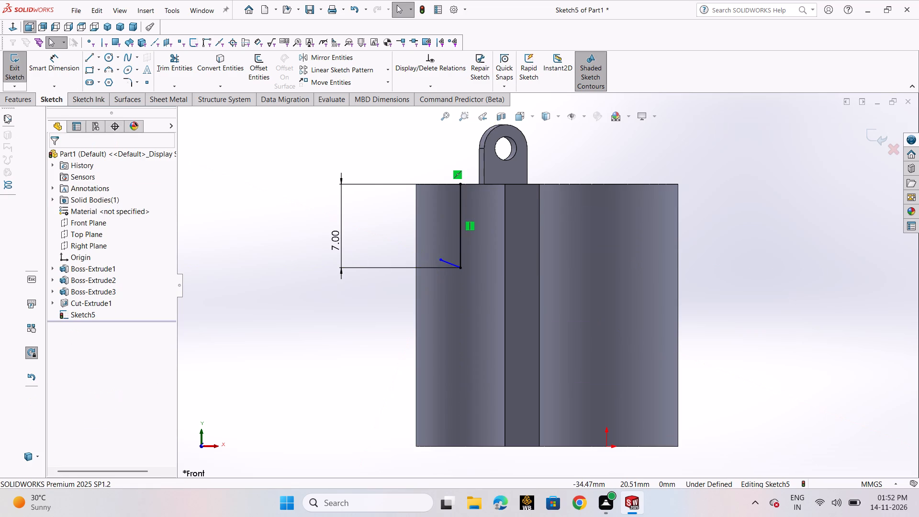
Dimension the angle between the short slanted line and the vertical line to 45°.
{"action": "left_click", "coordinate": [58, 65]}
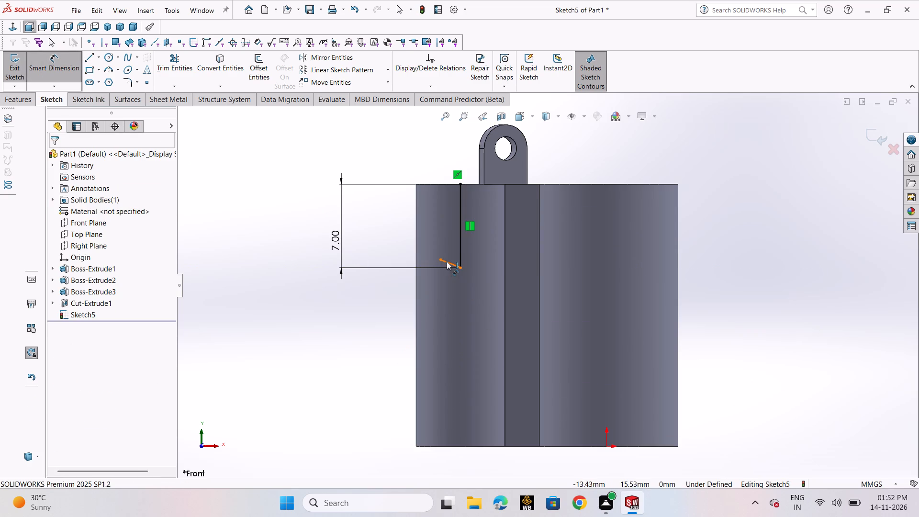
{"action": "left_click", "coordinate": [447, 261]}
{"action": "left_click", "coordinate": [459, 248]}
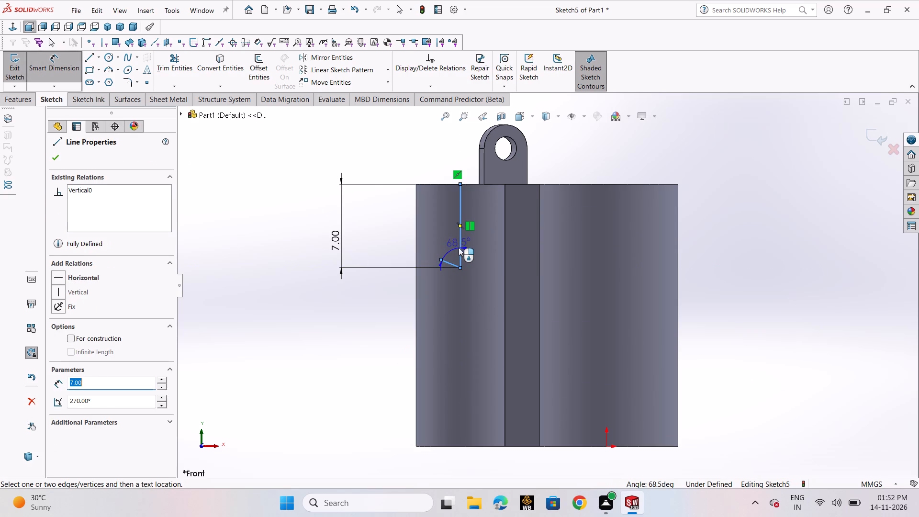
{"action": "left_click", "coordinate": [452, 242]}
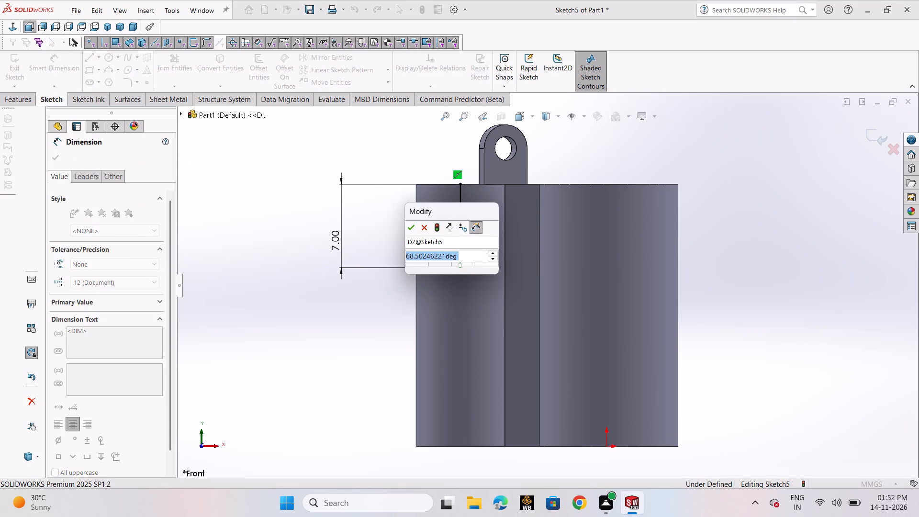
{"action": "type", "text": "45"}
{"action": "key", "text": "Return"}
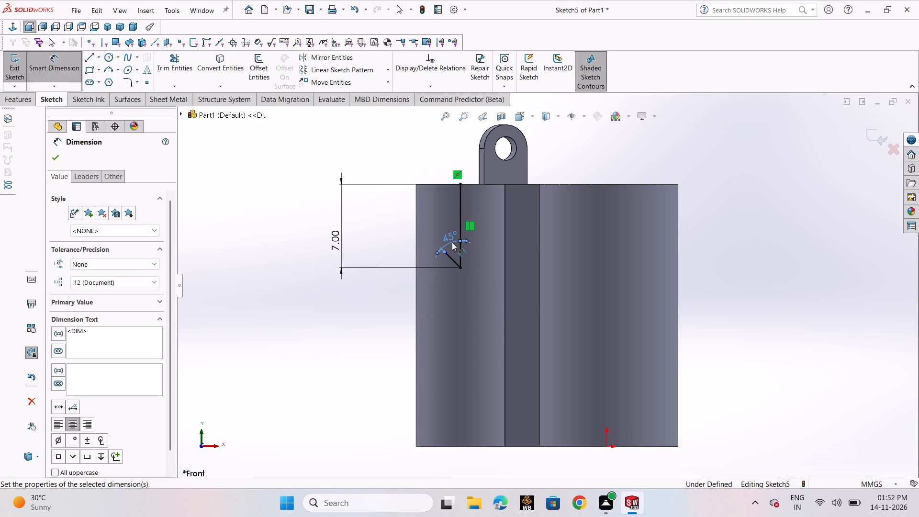
{"action": "left_click", "coordinate": [53, 159]}
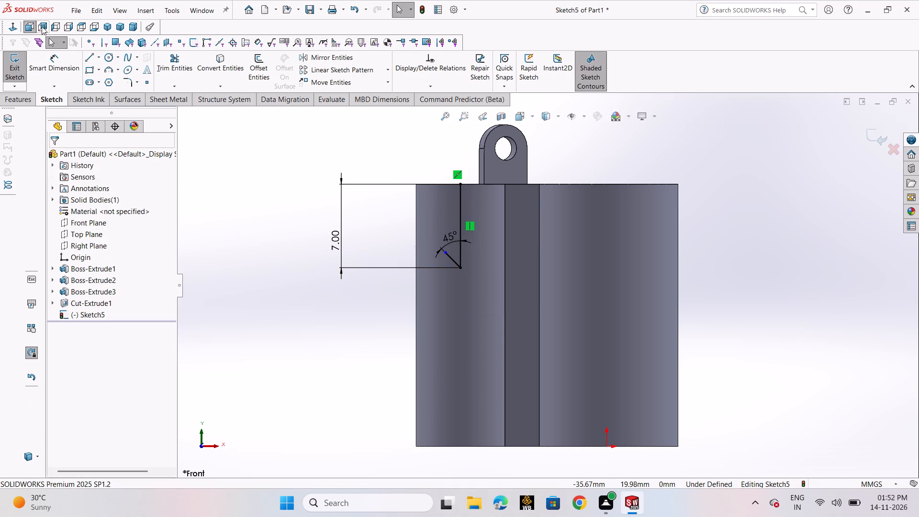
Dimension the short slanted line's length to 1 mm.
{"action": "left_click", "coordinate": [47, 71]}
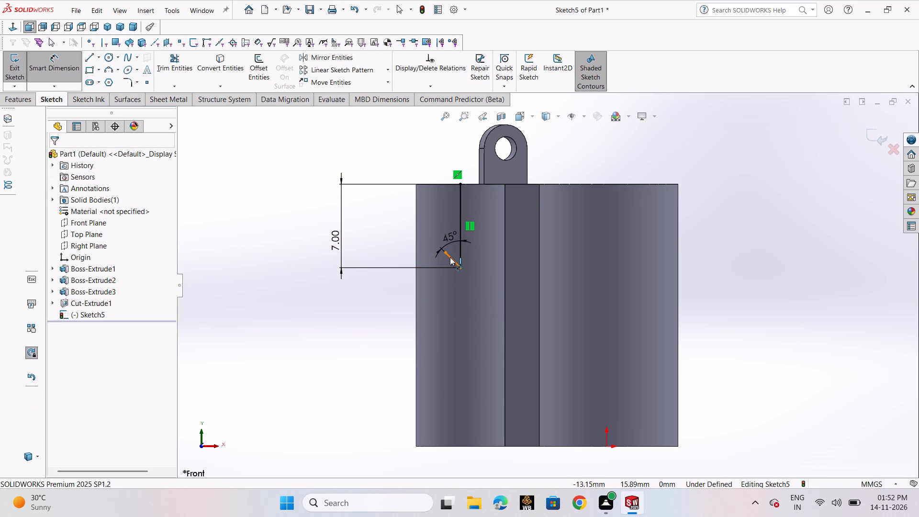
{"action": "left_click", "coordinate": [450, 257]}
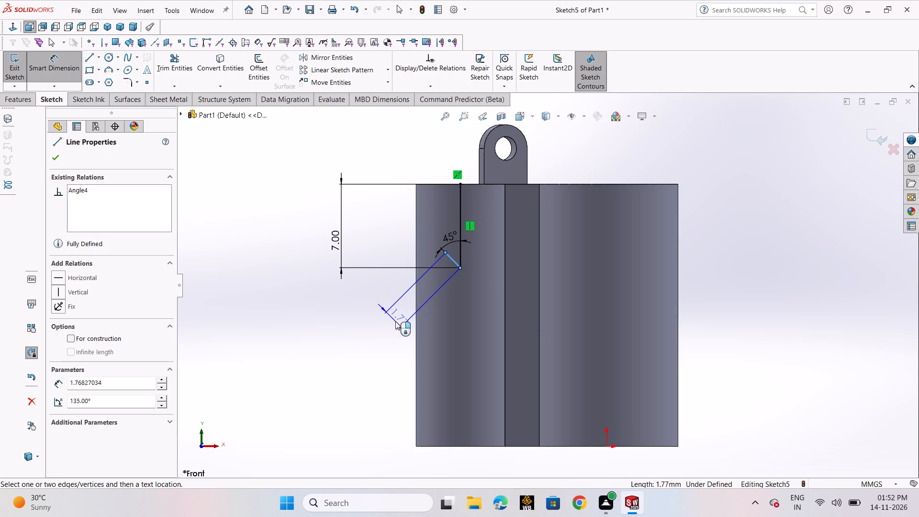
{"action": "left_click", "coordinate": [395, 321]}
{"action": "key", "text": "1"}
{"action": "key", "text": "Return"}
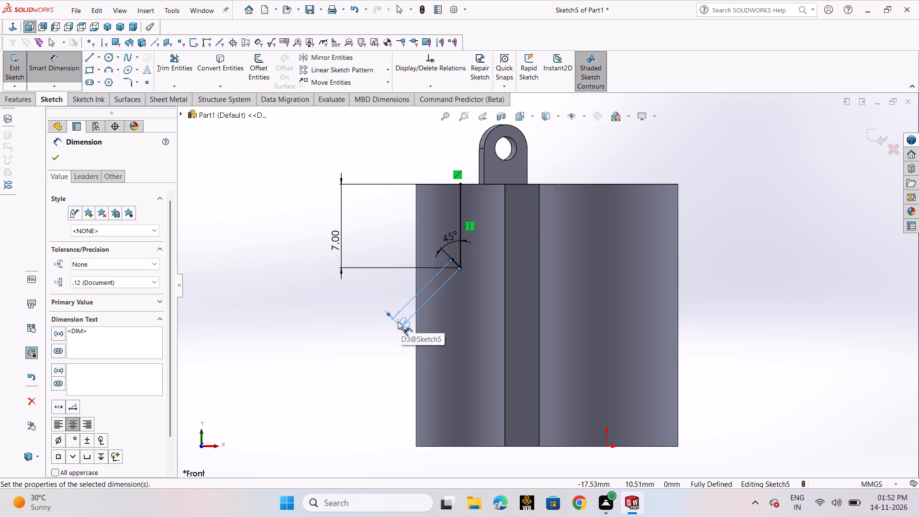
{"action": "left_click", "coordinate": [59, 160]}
Draw a line about 1.4 mm long along the smaller cylinder's top edge, from the vertical line's upper end toward the outer side.
{"action": "left_click", "coordinate": [88, 59]}
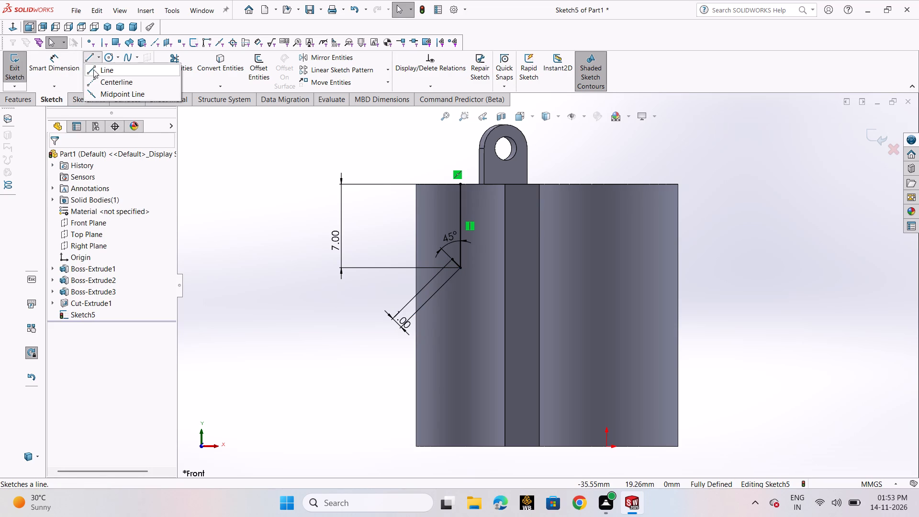
{"action": "left_click", "coordinate": [93, 69]}
{"action": "left_click", "coordinate": [459, 186]}
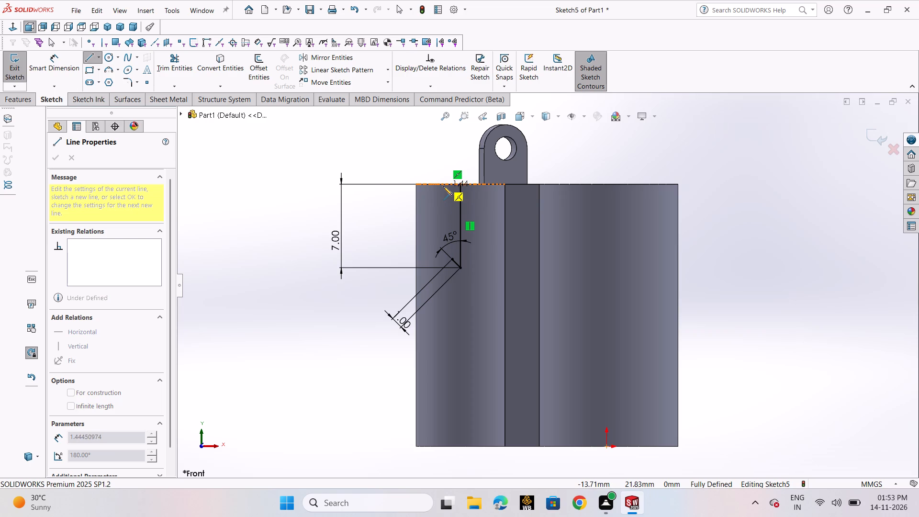
{"action": "left_click", "coordinate": [443, 186]}
{"action": "right_click", "coordinate": [443, 186]}
{"action": "left_click", "coordinate": [458, 192]}
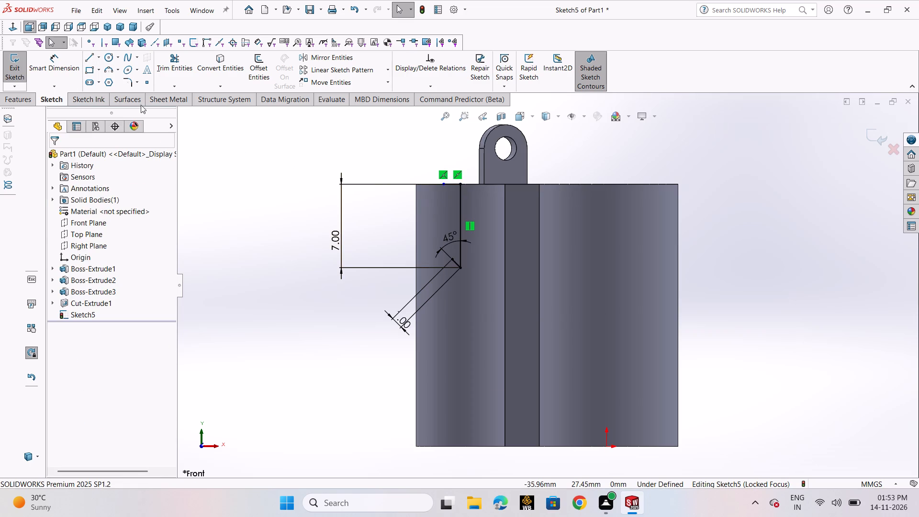
Dimension the short top line's length to 2 mm.
{"action": "left_click", "coordinate": [53, 67]}
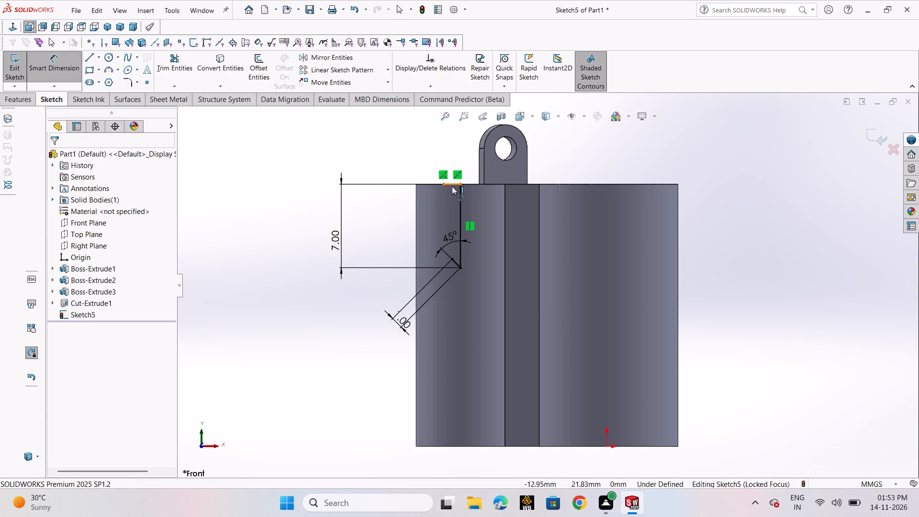
{"action": "left_click", "coordinate": [452, 182]}
{"action": "left_click", "coordinate": [452, 147]}
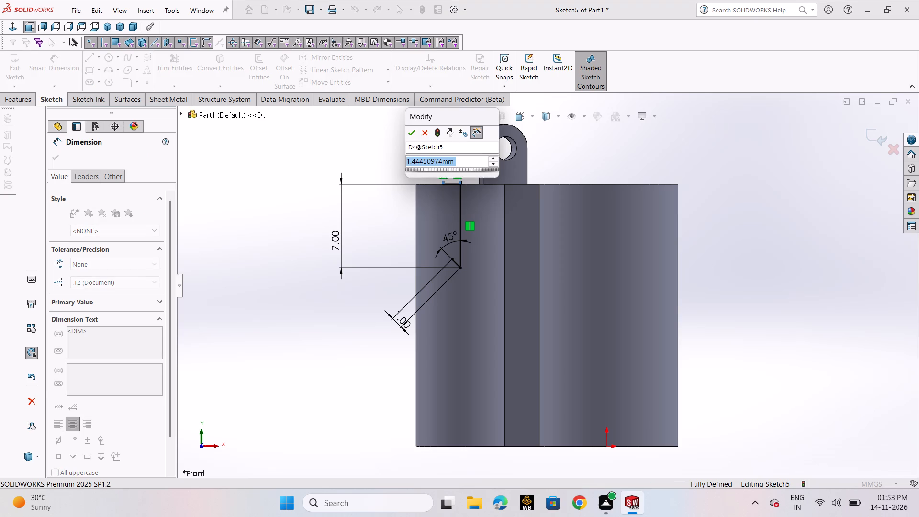
{"action": "key", "text": "2"}
{"action": "key", "text": "Return"}
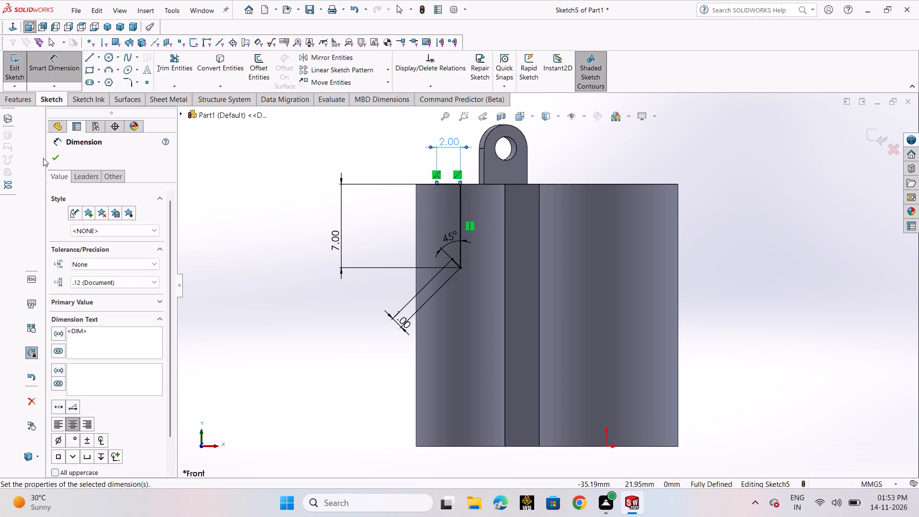
{"action": "left_click", "coordinate": [53, 157]}
Draw a second vertical line about 7 mm down from the outer end of the 2 mm top line.
{"action": "left_click", "coordinate": [90, 62]}
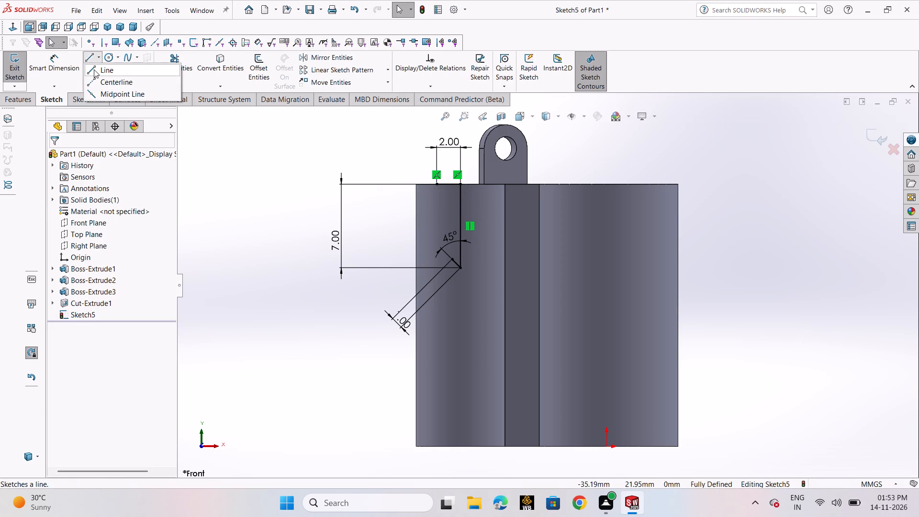
{"action": "left_click", "coordinate": [94, 69]}
{"action": "left_click", "coordinate": [438, 186]}
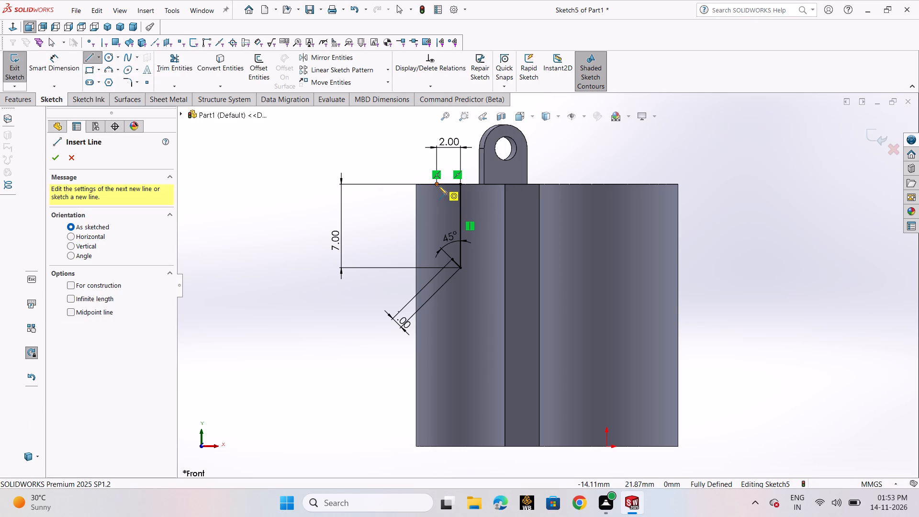
{"action": "left_click", "coordinate": [439, 267]}
{"action": "right_click", "coordinate": [439, 267]}
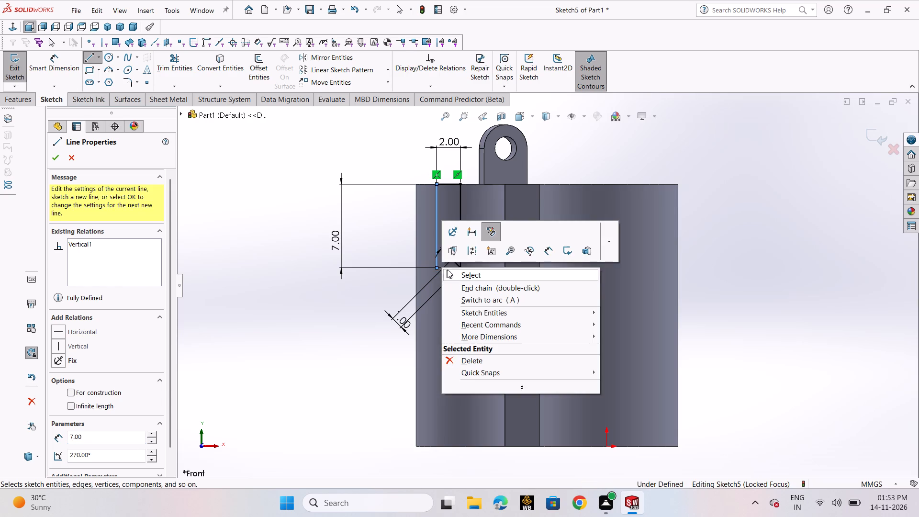
{"action": "left_click", "coordinate": [456, 271]}
Dimension the outer vertical line's length to 6 mm.
{"action": "scroll", "coordinate": [464, 265], "scroll_direction": "down", "scroll_amount": 3}
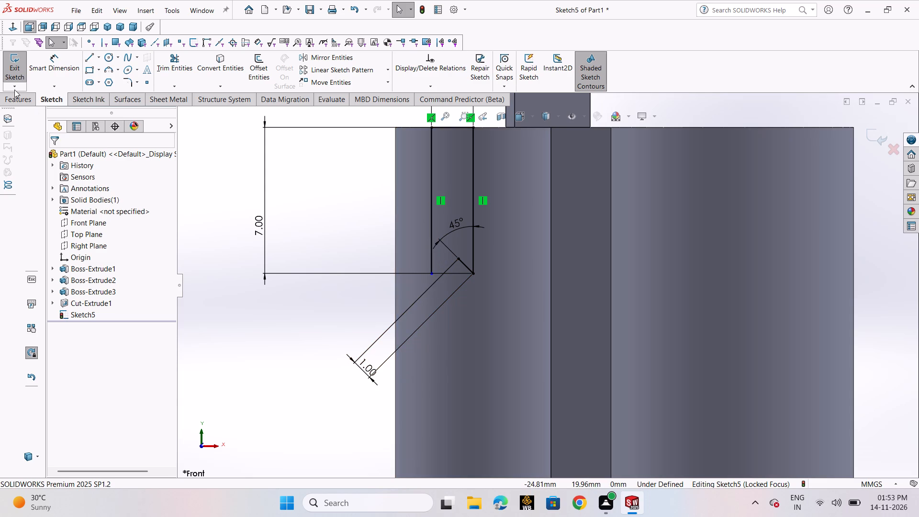
{"action": "left_click", "coordinate": [28, 70]}
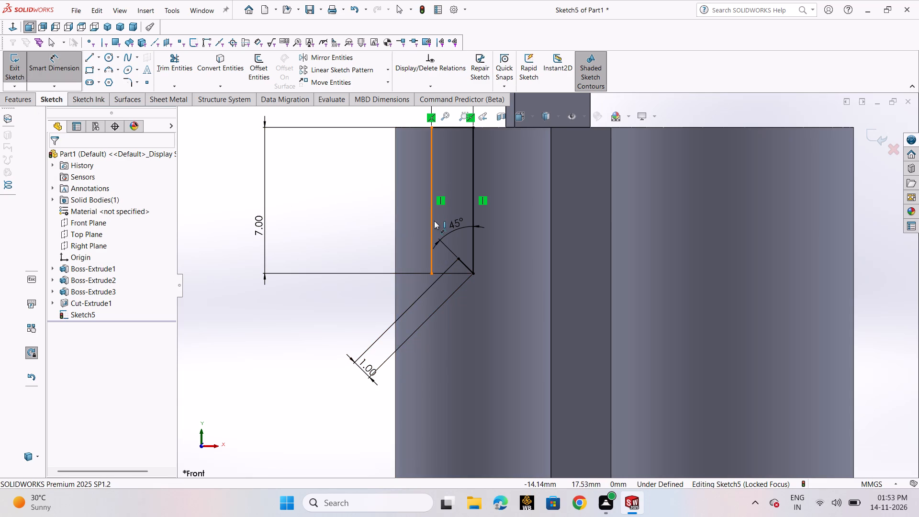
{"action": "left_click", "coordinate": [432, 220]}
{"action": "left_click", "coordinate": [355, 217]}
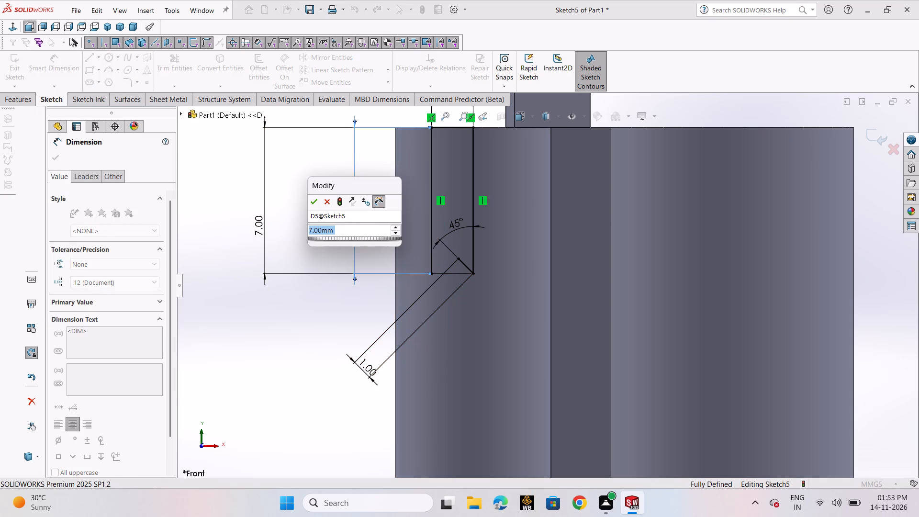
{"action": "key", "text": "6"}
{"action": "key", "text": "Return"}
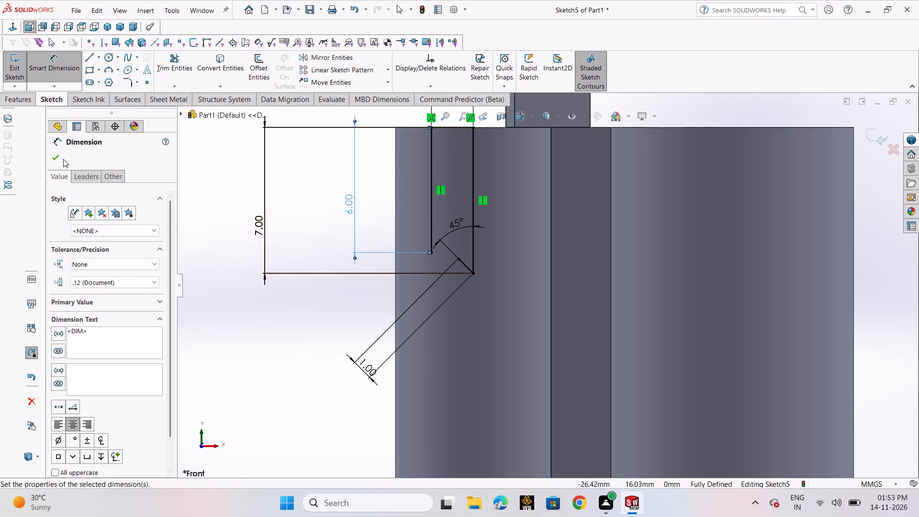
{"action": "left_click", "coordinate": [59, 156]}
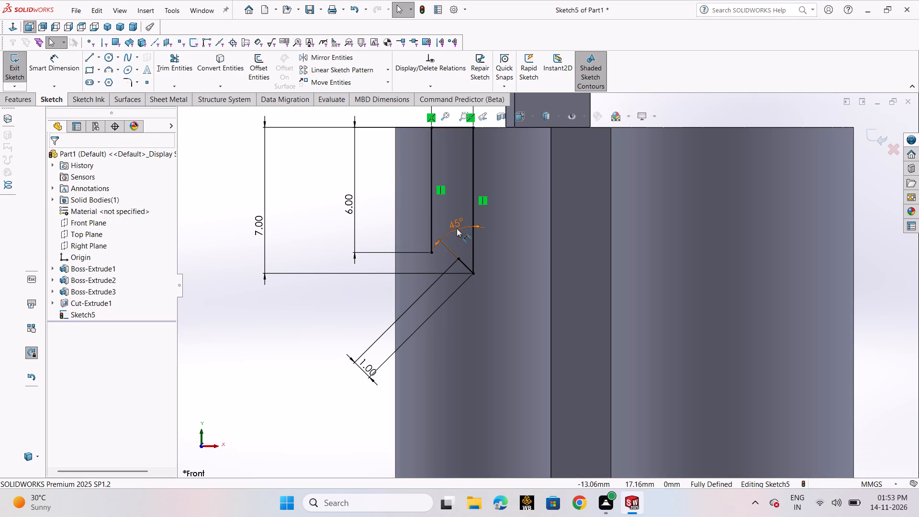
Delete the slanted line's 45° angle dimension and try to move its free end to the 6 mm line's lower end.
{"action": "left_click", "coordinate": [457, 228]}
{"action": "key", "text": "Delete"}
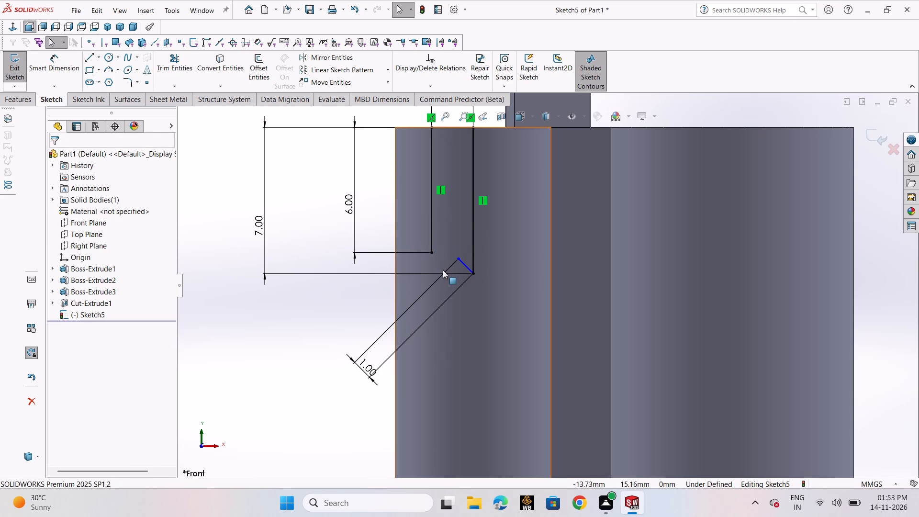
{"action": "left_click_drag", "start_coordinate": [458, 258], "coordinate": [453, 258]}
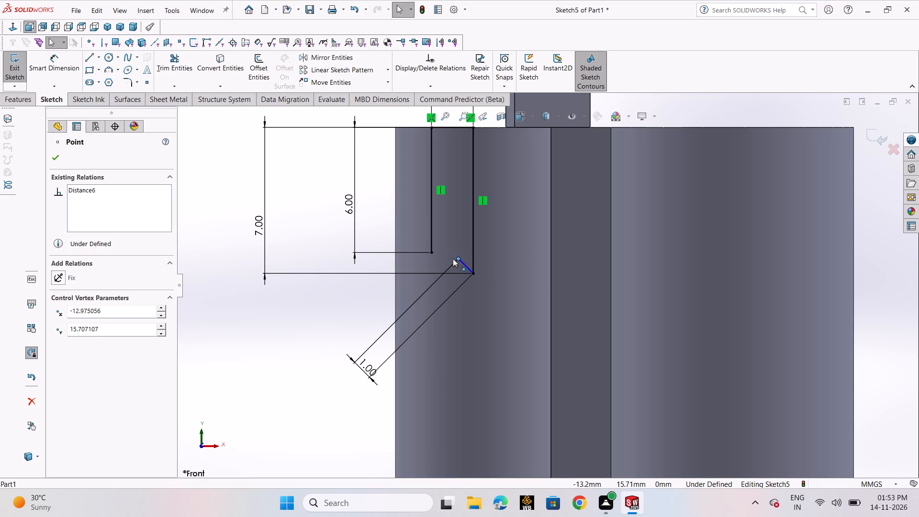
{"action": "left_click_drag", "start_coordinate": [453, 258], "coordinate": [426, 251]}
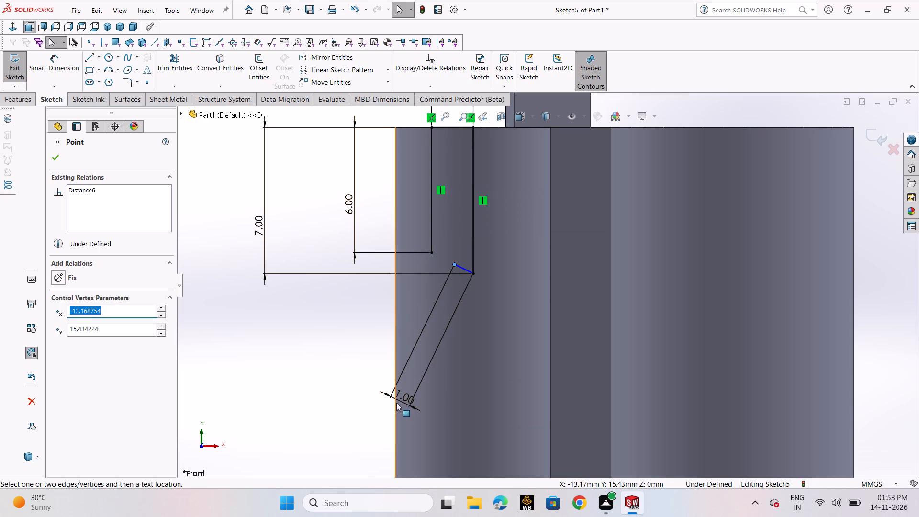
Delete the slanted line's 1 mm length dimension.
{"action": "left_click", "coordinate": [407, 395]}
{"action": "key", "text": "Delete"}
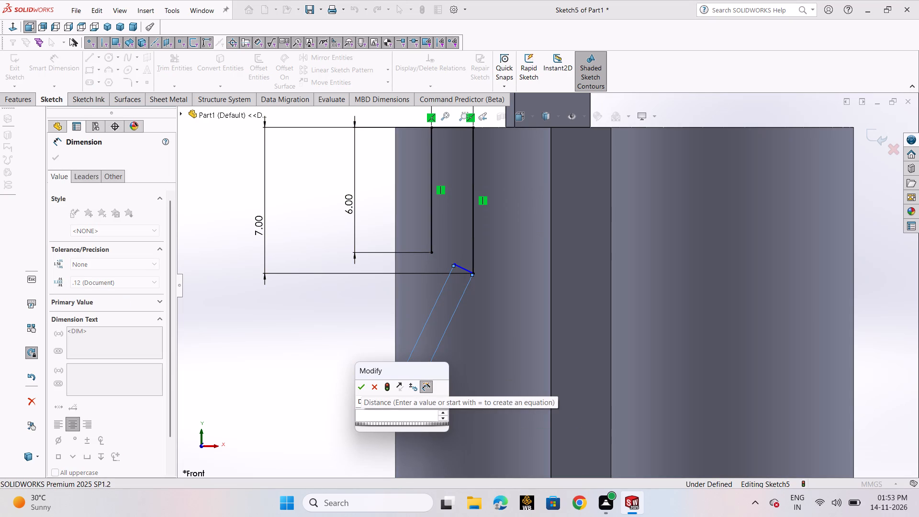
{"action": "left_click", "coordinate": [375, 390]}
{"action": "left_click", "coordinate": [291, 367]}
{"action": "left_click", "coordinate": [393, 396]}
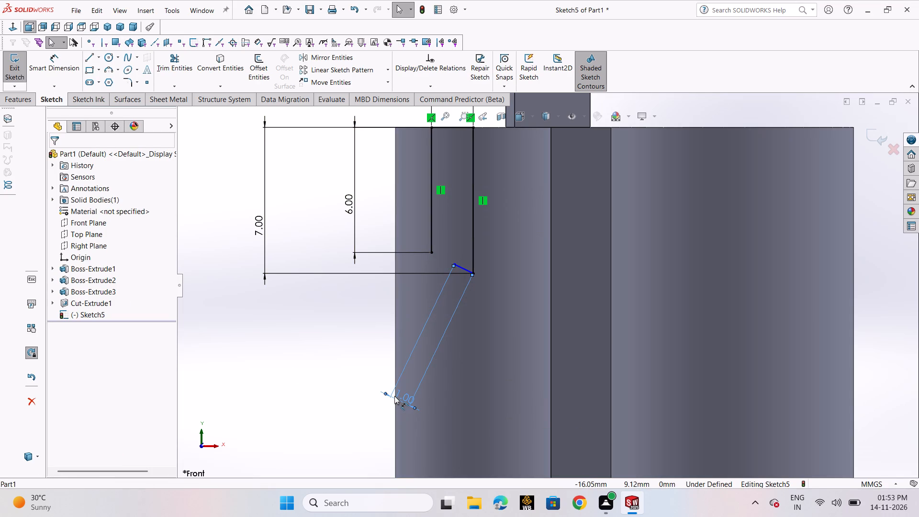
{"action": "key", "text": "Delete"}
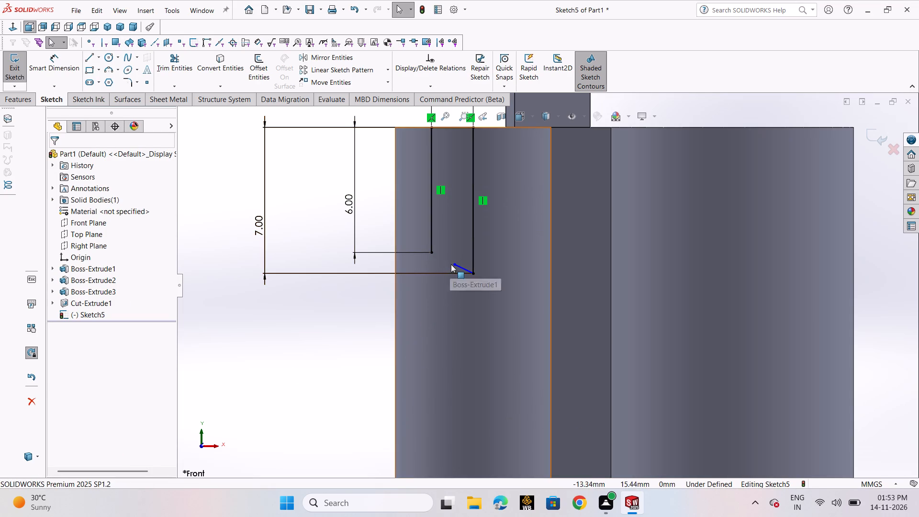
Join the slanted line's free end to the 6 mm line's lower end, closing the profile.
{"action": "left_click_drag", "start_coordinate": [452, 263], "coordinate": [434, 253]}
{"action": "left_click", "coordinate": [381, 336]}
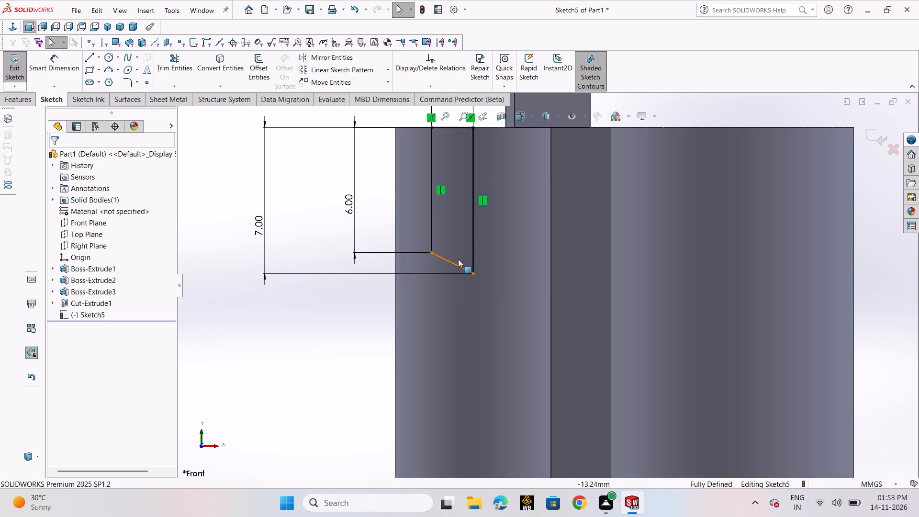
Cut the smaller cylinder by revolving the closed profile 360° about its 7 mm vertical line.
{"action": "scroll", "coordinate": [463, 238], "scroll_direction": "up", "scroll_amount": 4}
{"action": "scroll", "coordinate": [524, 235], "scroll_direction": "up", "scroll_amount": 2}
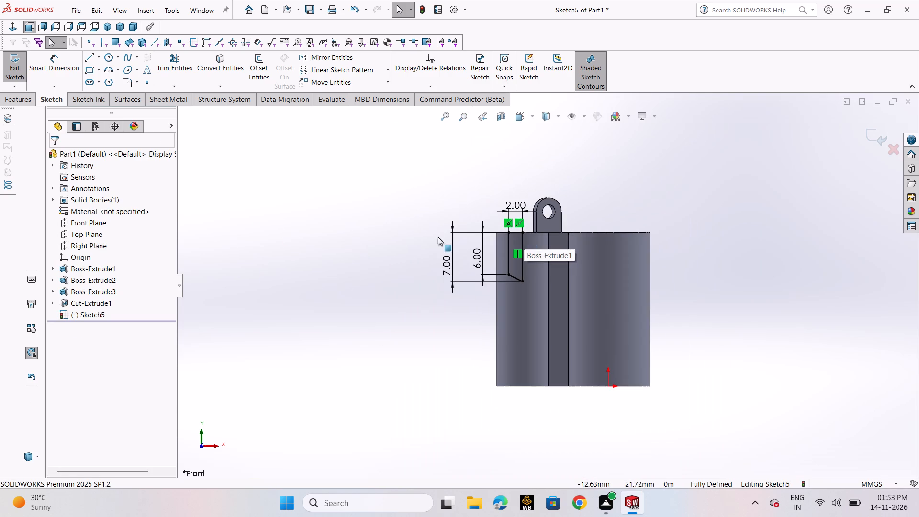
{"action": "left_click", "coordinate": [24, 96]}
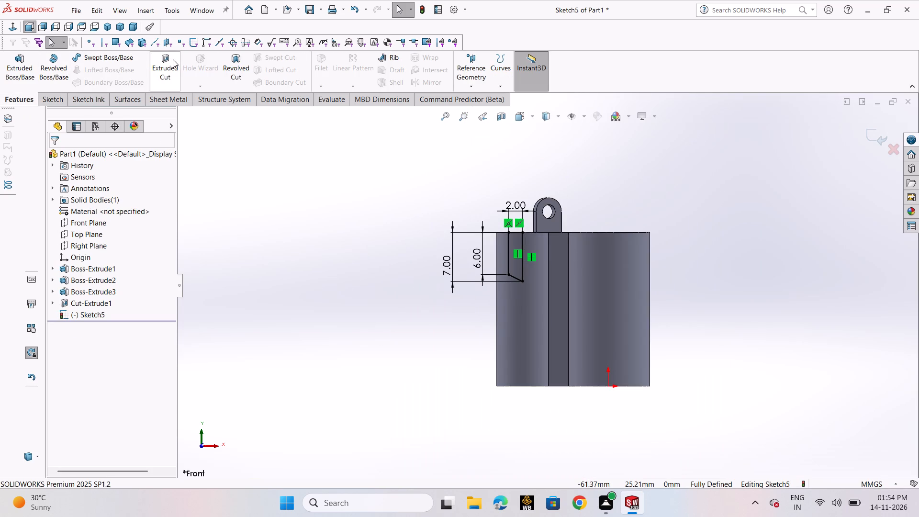
{"action": "left_click", "coordinate": [237, 70]}
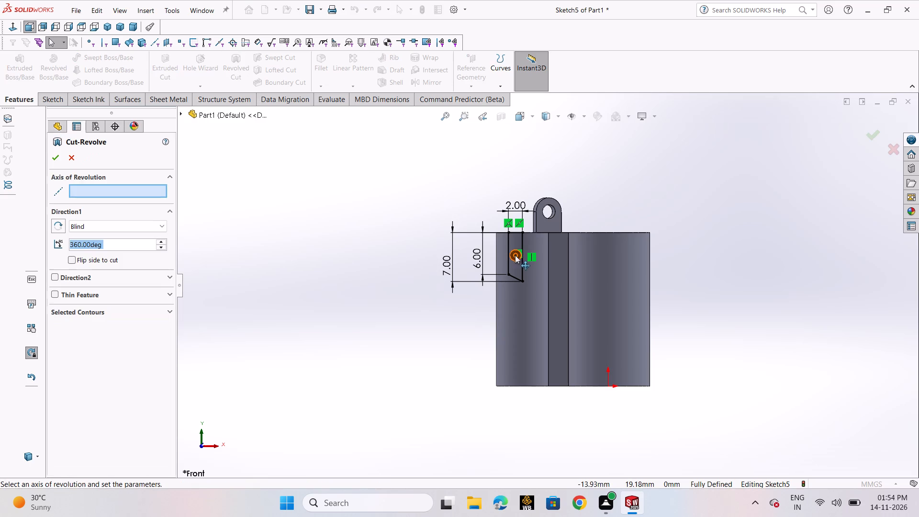
{"action": "left_click", "coordinate": [522, 266]}
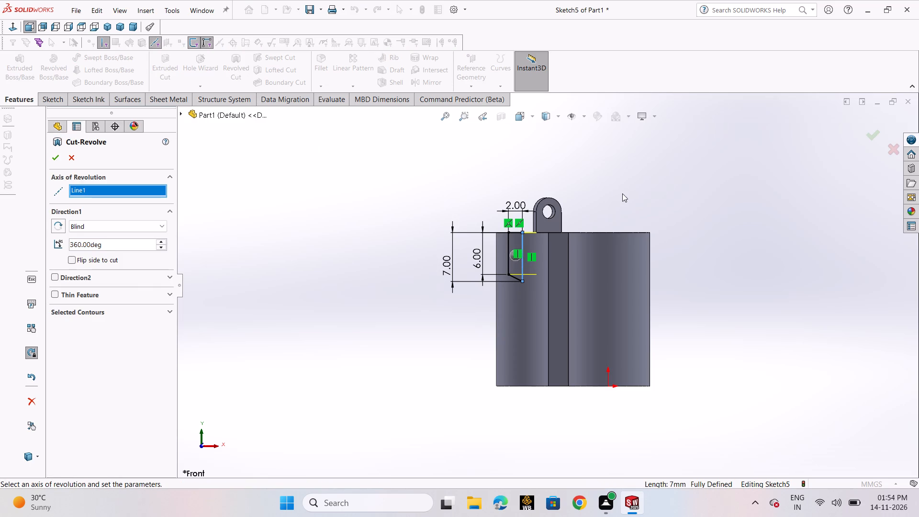
{"action": "middle_click_drag", "start_coordinate": [622, 193], "coordinate": [631, 295]}
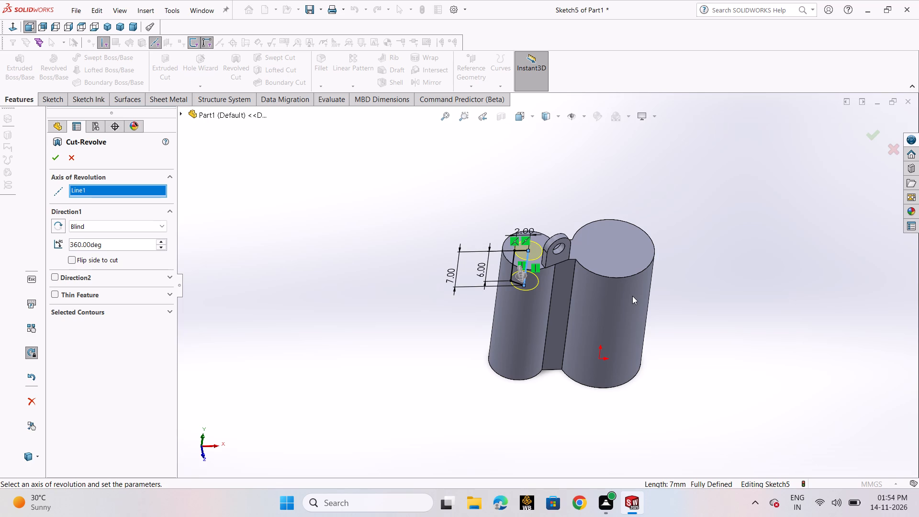
{"action": "scroll", "coordinate": [524, 230], "scroll_direction": "down", "scroll_amount": 3}
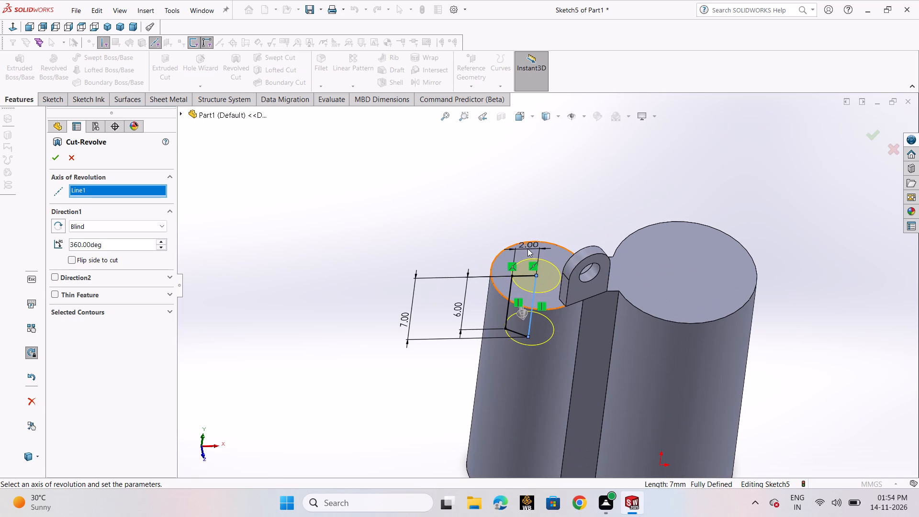
{"action": "left_click", "coordinate": [51, 157]}
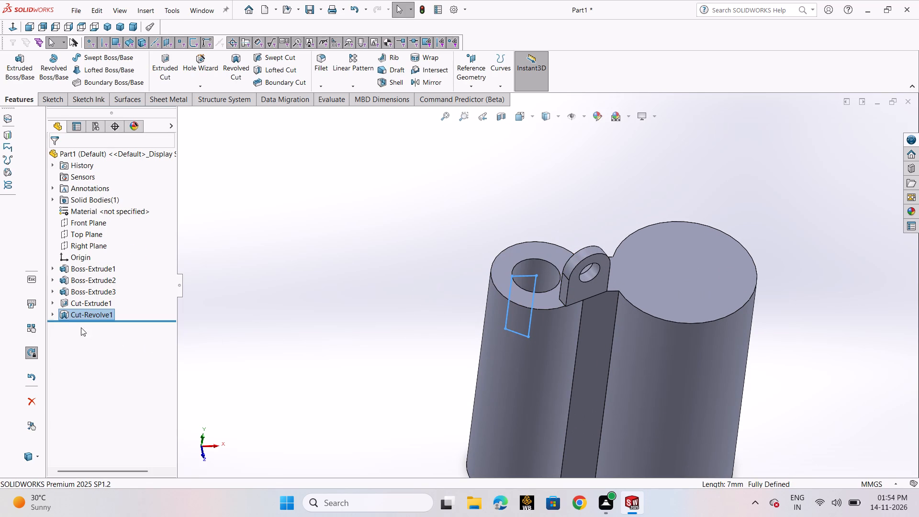
Reopen the revolved cut's sketch and set the profile's top width to 1.5 mm.
{"action": "left_click", "coordinate": [50, 316]}
{"action": "left_click", "coordinate": [77, 323]}
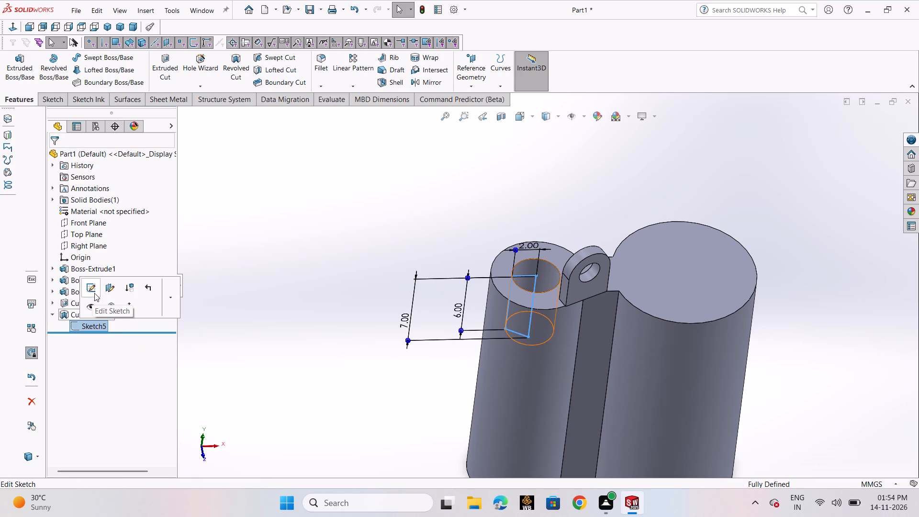
{"action": "left_click", "coordinate": [94, 293]}
{"action": "double_click", "coordinate": [446, 144]}
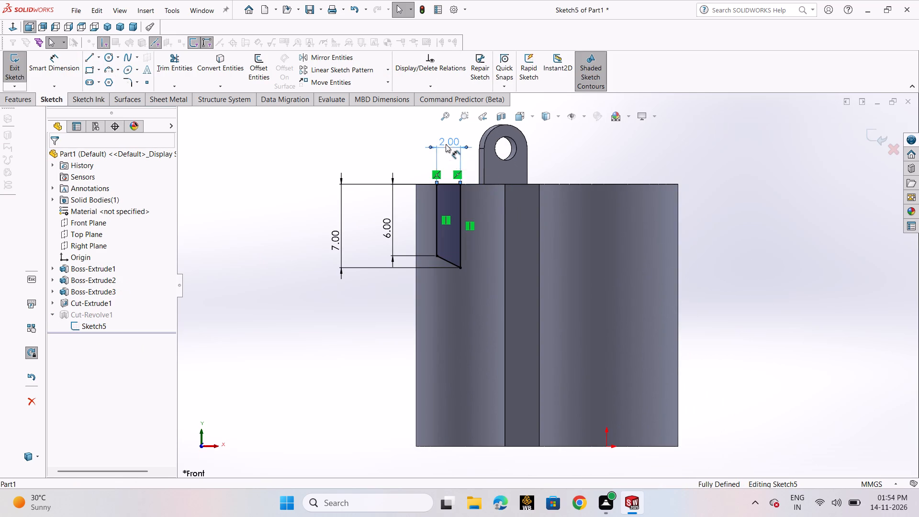
{"action": "type", "text": "1.5"}
{"action": "key", "text": "Return"}
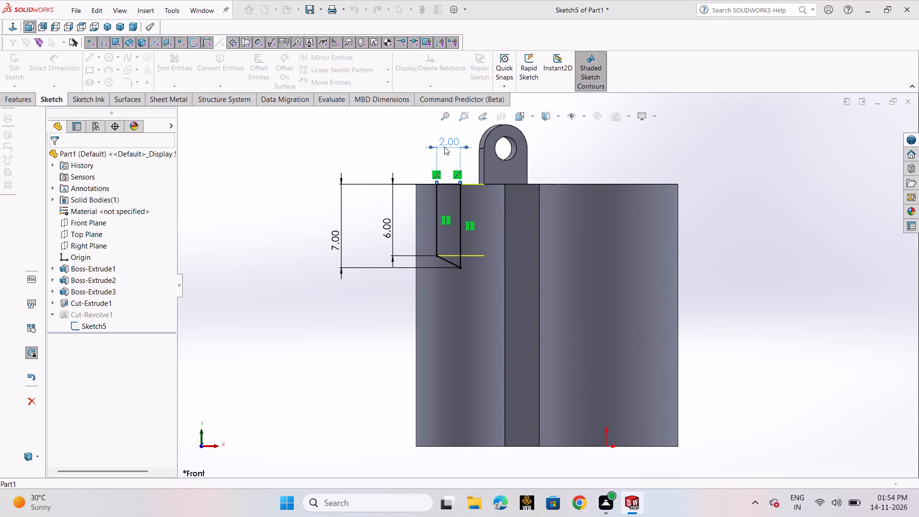
{"action": "middle_click_drag", "start_coordinate": [538, 170], "coordinate": [550, 257]}
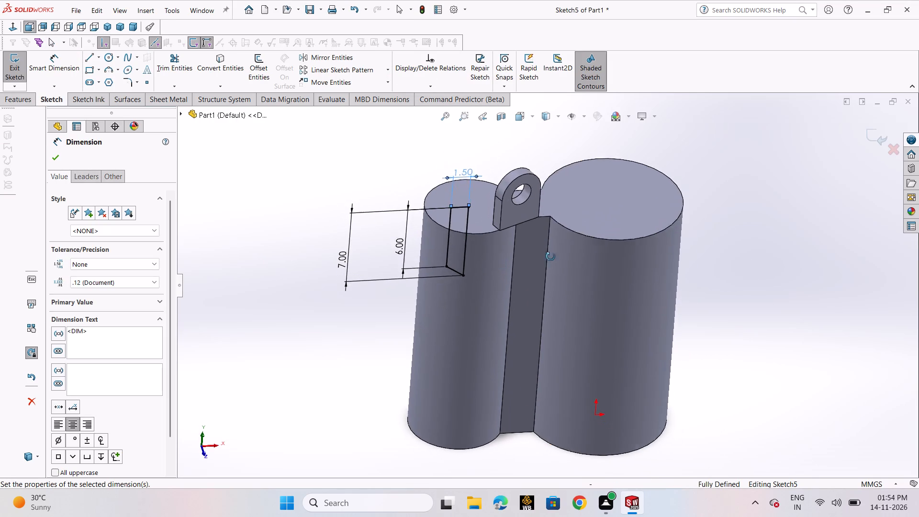
Exit the edited sketch to rebuild the revolved cut in the smaller cylinder.
{"action": "middle_click_drag", "start_coordinate": [550, 257], "coordinate": [550, 256]}
{"action": "left_click", "coordinate": [8, 72]}
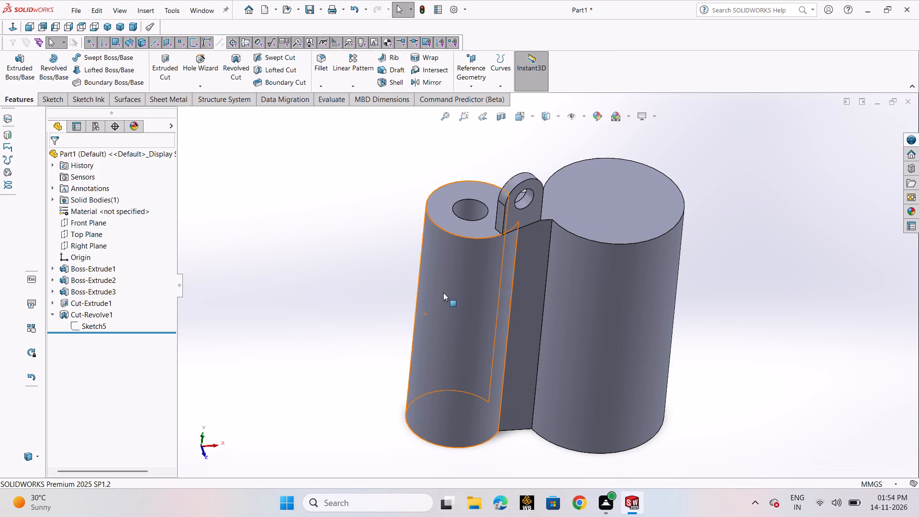
Create a reference plane midway between the body's top and bottom faces.
{"action": "scroll", "coordinate": [370, 272], "scroll_direction": "up", "scroll_amount": 2}
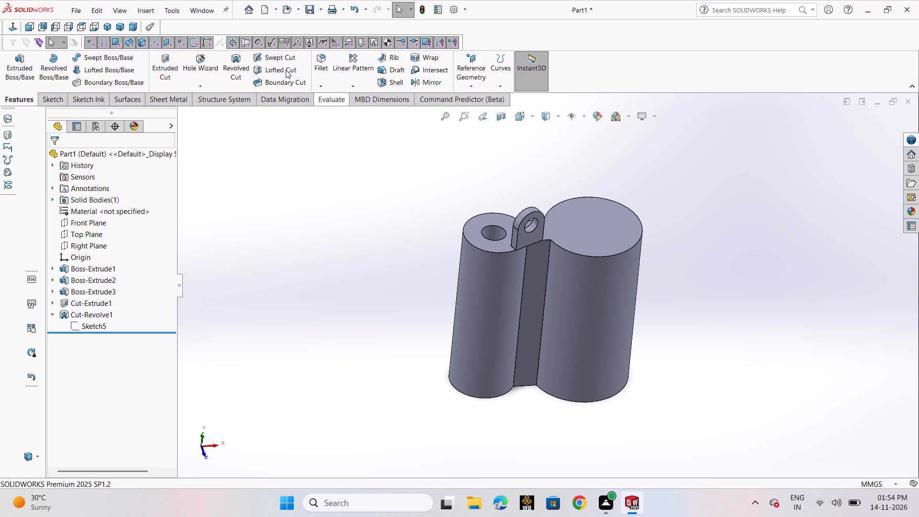
{"action": "left_click", "coordinate": [474, 87]}
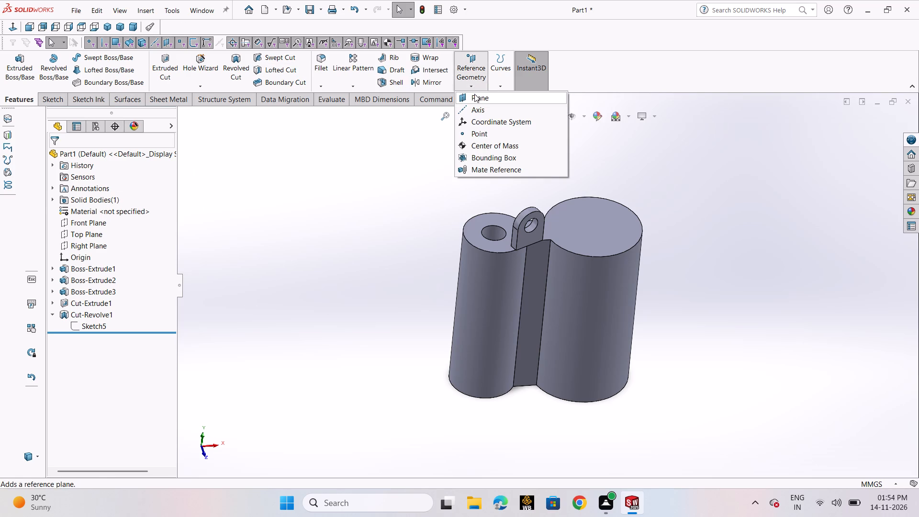
{"action": "left_click", "coordinate": [474, 94]}
{"action": "left_click", "coordinate": [597, 231]}
{"action": "middle_click_drag", "start_coordinate": [725, 326], "coordinate": [679, 180]}
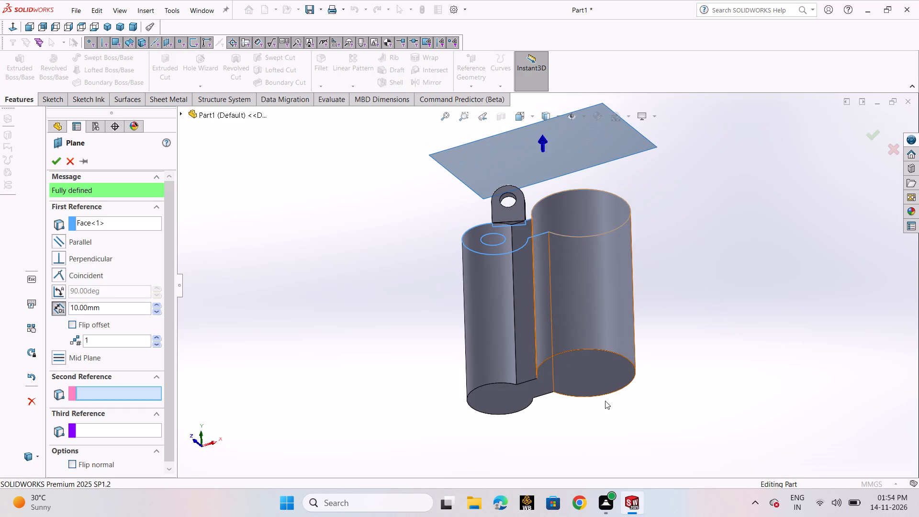
{"action": "left_click", "coordinate": [586, 382]}
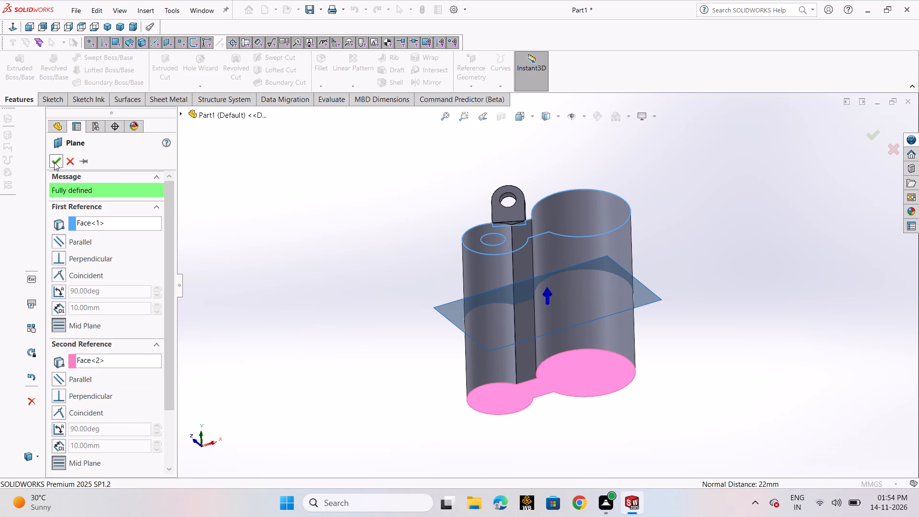
{"action": "left_click", "coordinate": [54, 162]}
{"action": "left_click", "coordinate": [220, 204]}
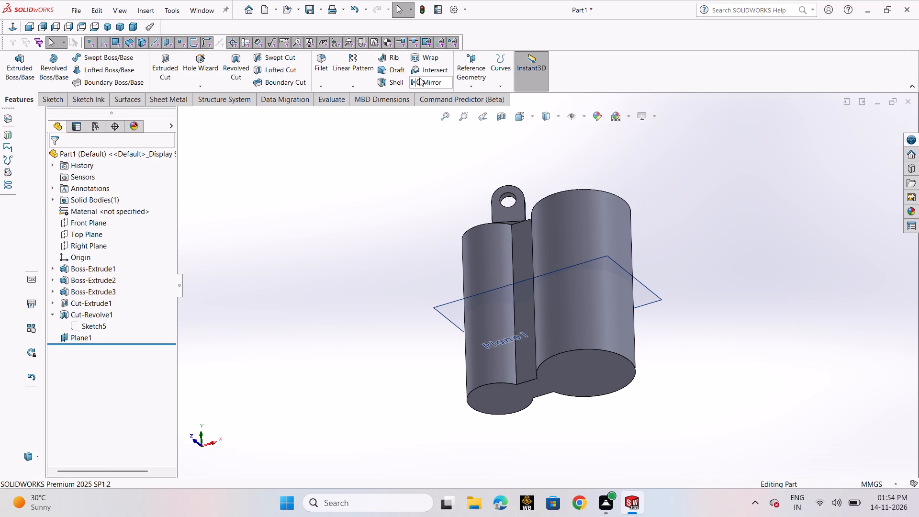
Mirror the revolved cut about the mid-height plane onto the smaller cylinder's bottom end.
{"action": "left_click", "coordinate": [420, 82]}
{"action": "left_click", "coordinate": [451, 314]}
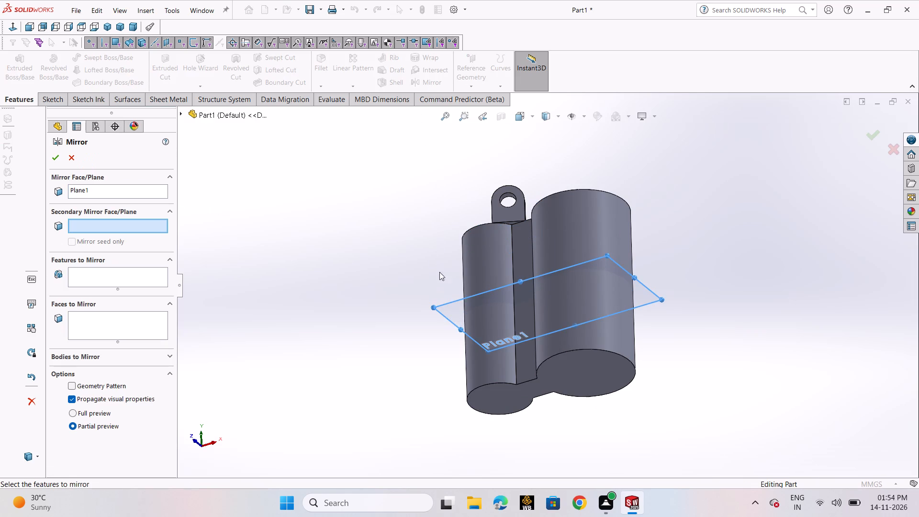
{"action": "middle_click_drag", "start_coordinate": [423, 244], "coordinate": [462, 378]}
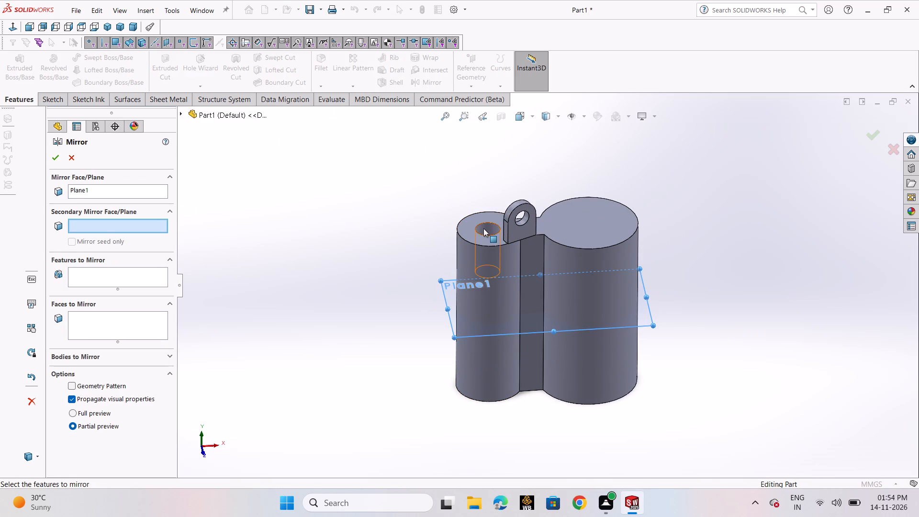
{"action": "left_click", "coordinate": [483, 228]}
{"action": "left_click", "coordinate": [117, 278]}
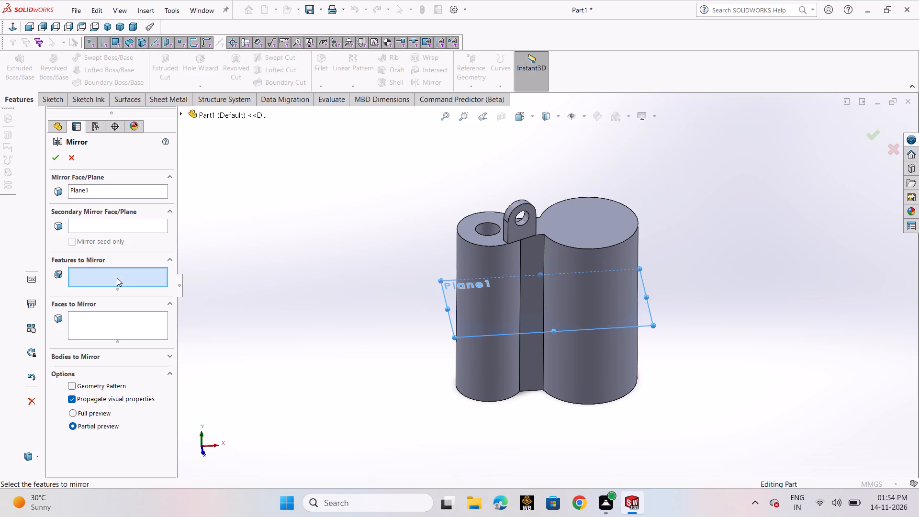
{"action": "left_click", "coordinate": [179, 113]}
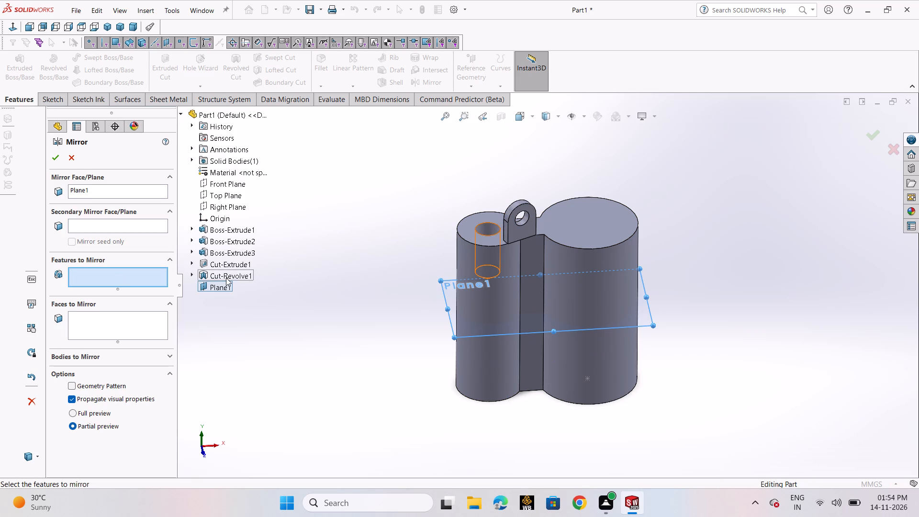
{"action": "left_click", "coordinate": [226, 278]}
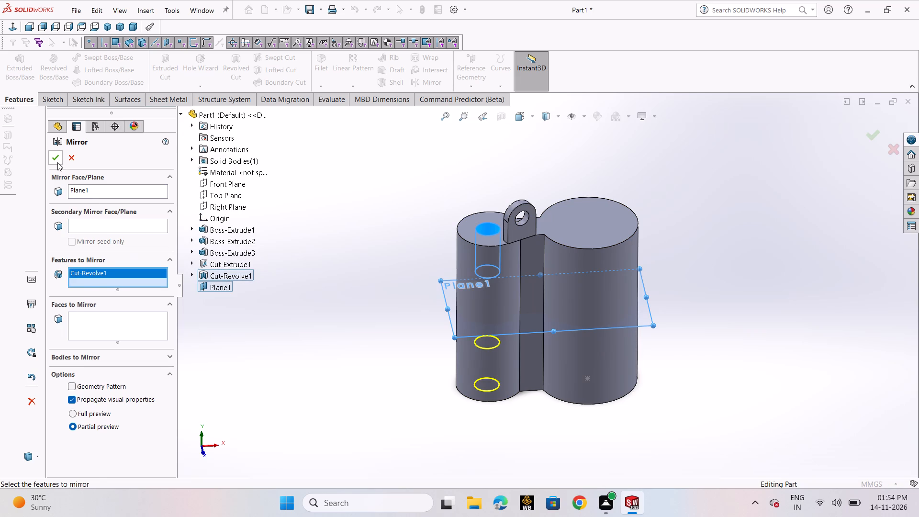
{"action": "left_click", "coordinate": [57, 162]}
{"action": "left_click", "coordinate": [338, 292]}
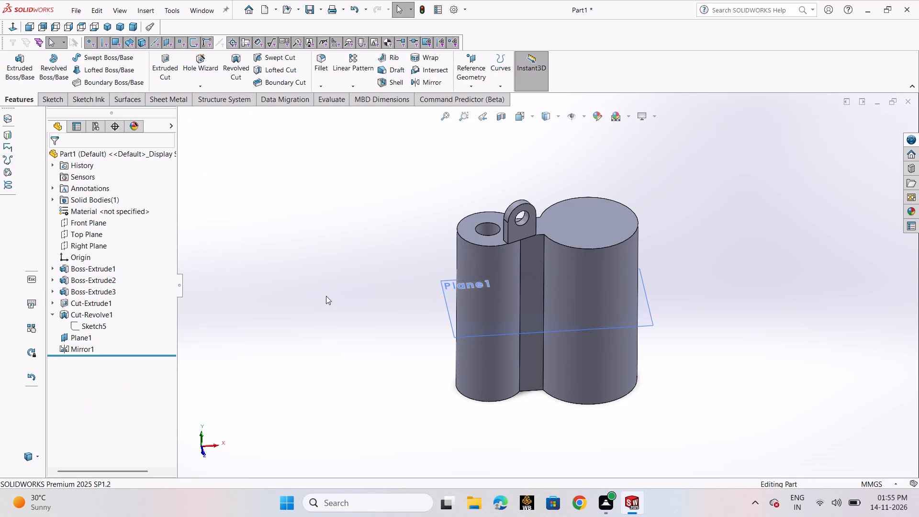
Hide the mid-height reference plane from view.
{"action": "middle_click_drag", "start_coordinate": [448, 408], "coordinate": [462, 268]}
{"action": "middle_click", "coordinate": [468, 250]}
{"action": "left_click", "coordinate": [327, 304]}
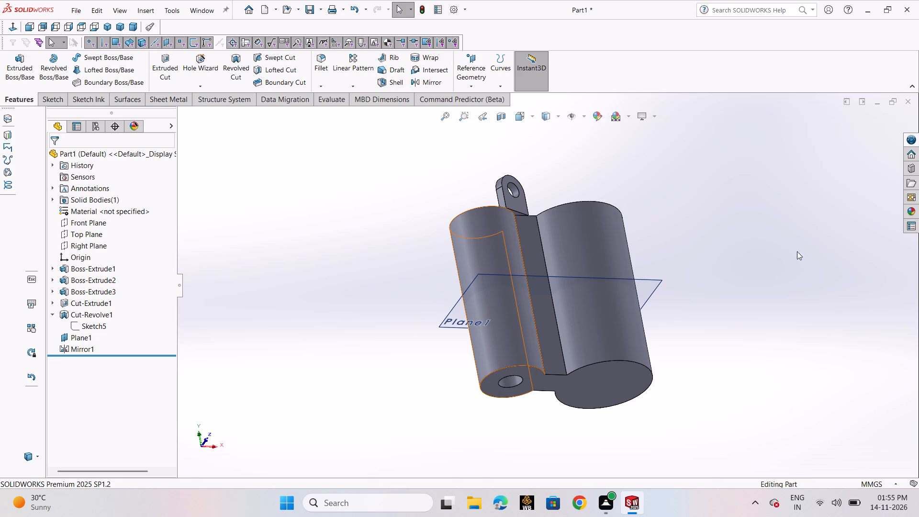
{"action": "left_click", "coordinate": [565, 115]}
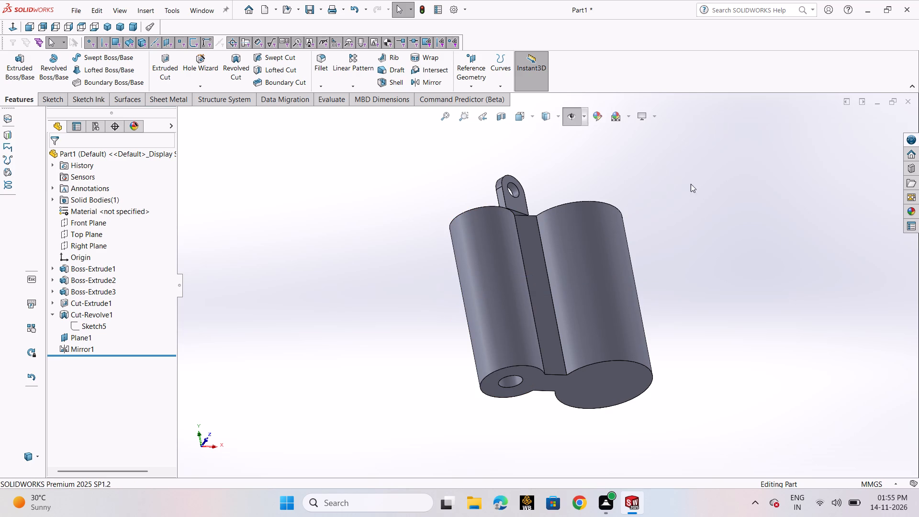
Sketch two concentric circles about 6.1 mm and 5 mm in diameter on the larger cylinder's top face, centred on the origin.
{"action": "middle_click_drag", "start_coordinate": [707, 193], "coordinate": [713, 365]}
{"action": "left_click", "coordinate": [579, 226]}
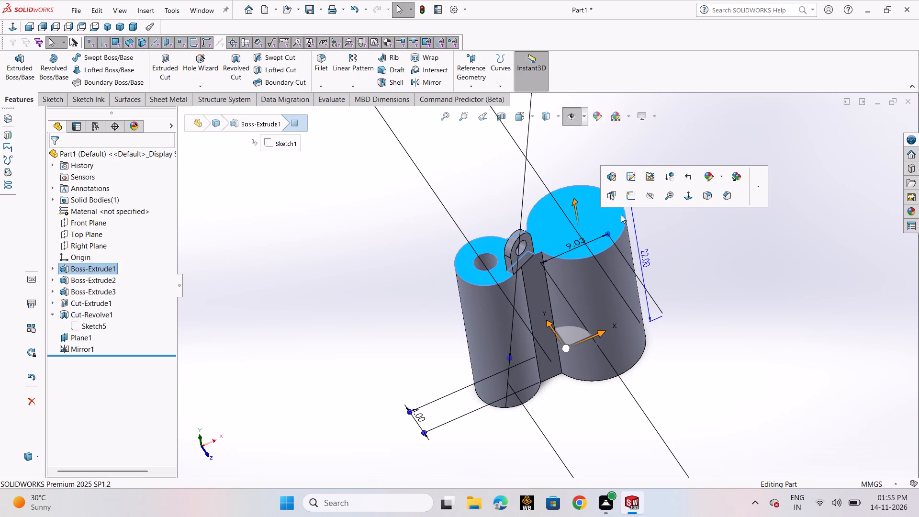
{"action": "left_click", "coordinate": [630, 202]}
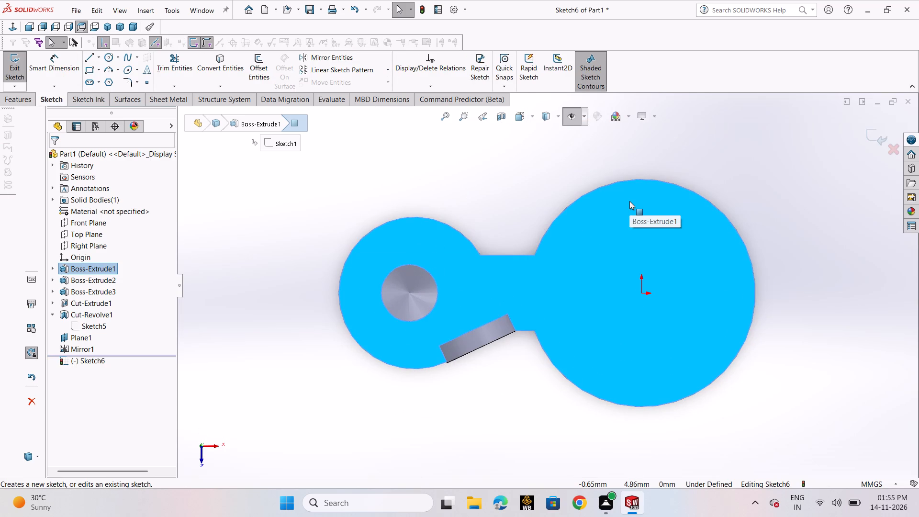
{"action": "left_click", "coordinate": [110, 55]}
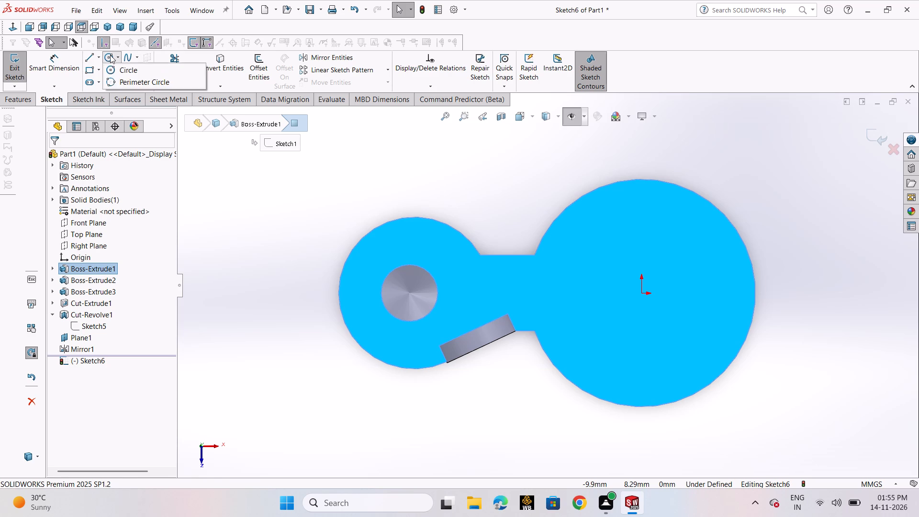
{"action": "left_click", "coordinate": [118, 71]}
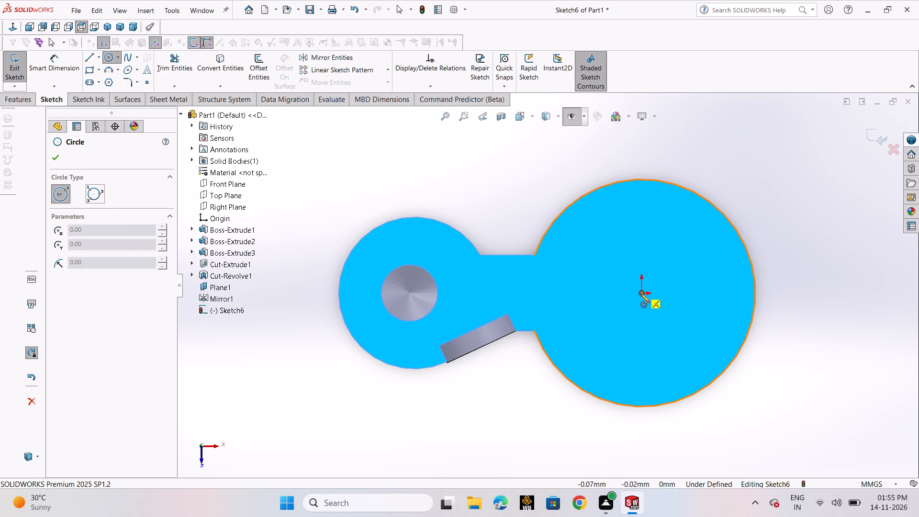
{"action": "left_click", "coordinate": [640, 293]}
{"action": "left_click", "coordinate": [688, 258]}
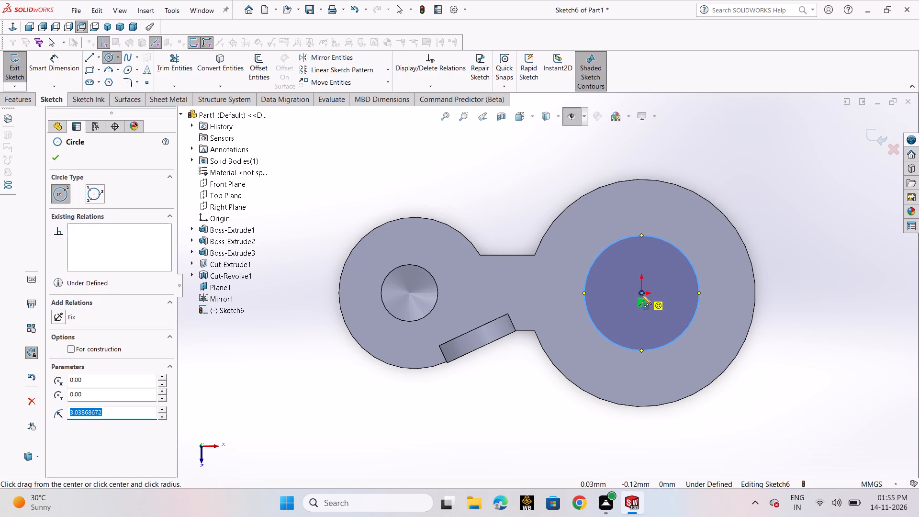
{"action": "left_click", "coordinate": [642, 295]}
{"action": "left_click", "coordinate": [687, 280]}
{"action": "right_click", "coordinate": [686, 280]}
{"action": "left_click", "coordinate": [712, 290]}
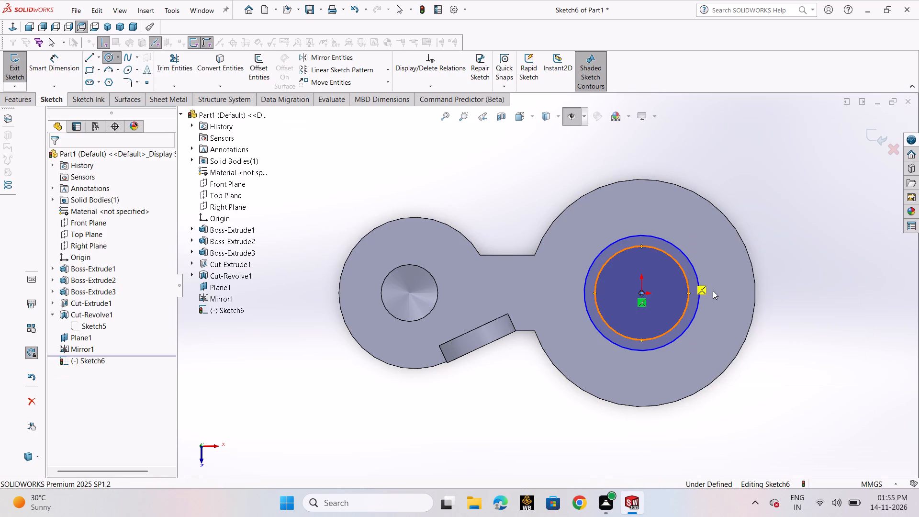
Dimension the outer circle's diameter as 8 mm and the inner circle's as 6 mm.
{"action": "left_click", "coordinate": [58, 67]}
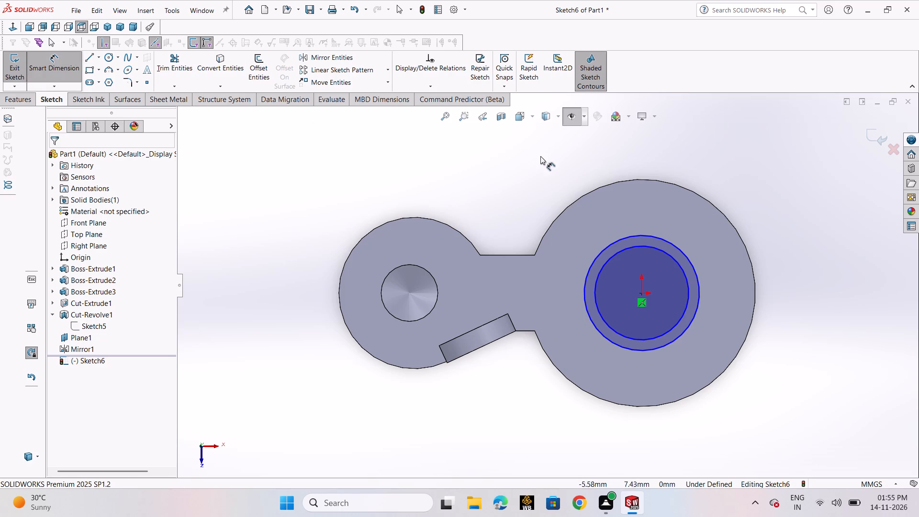
{"action": "left_click", "coordinate": [620, 239]}
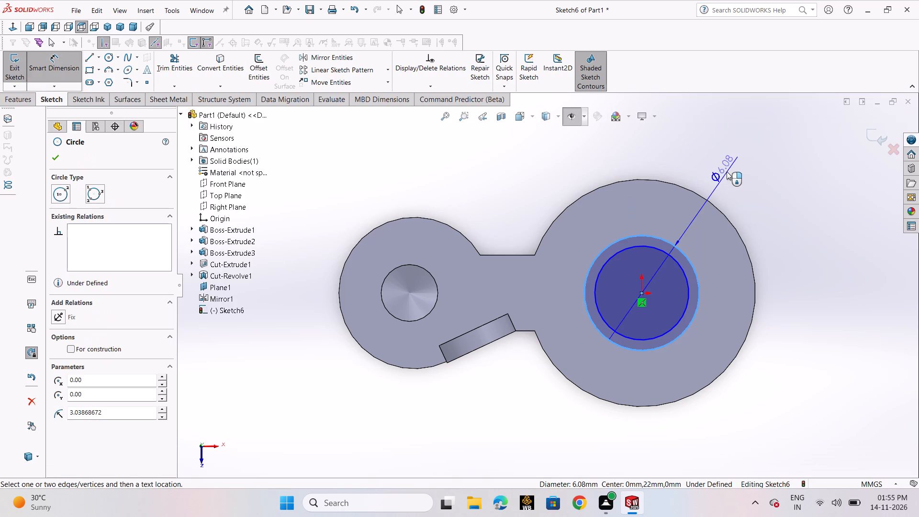
{"action": "left_click", "coordinate": [727, 171]}
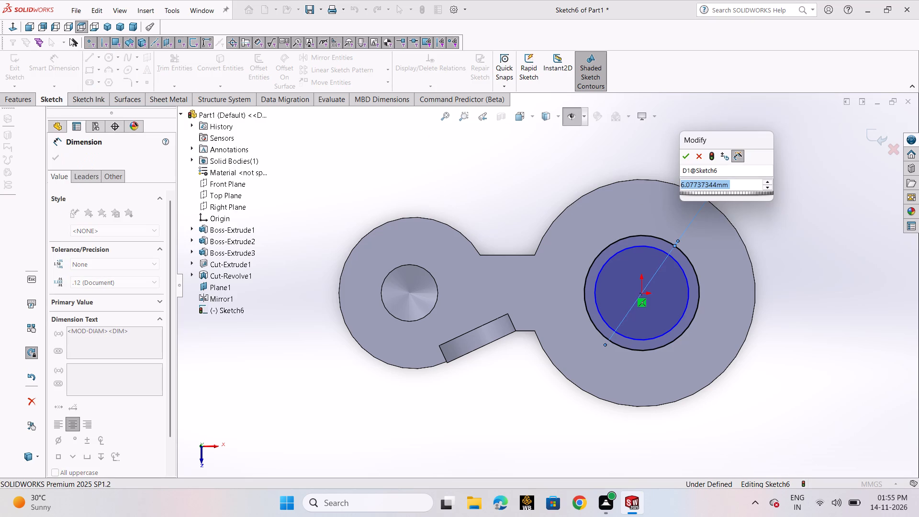
{"action": "key", "text": "8"}
{"action": "key", "text": "Return"}
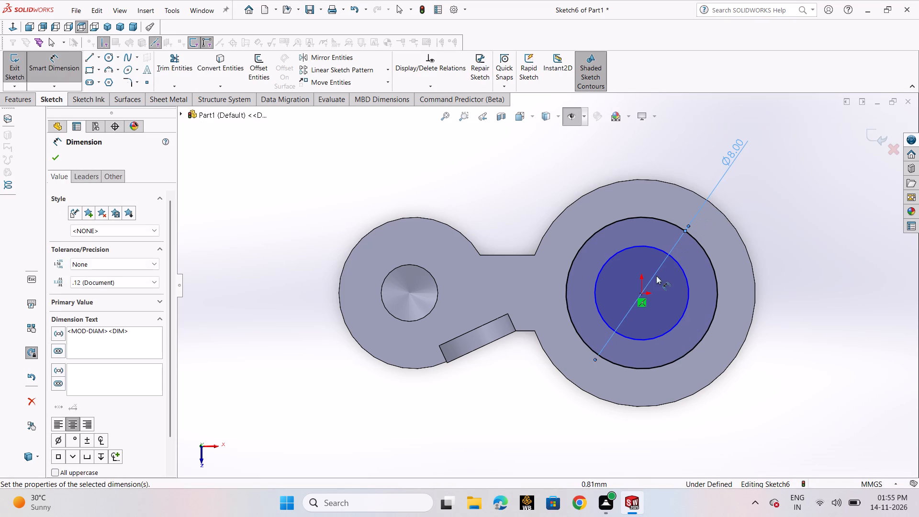
{"action": "left_click", "coordinate": [676, 263]}
{"action": "left_click", "coordinate": [799, 229]}
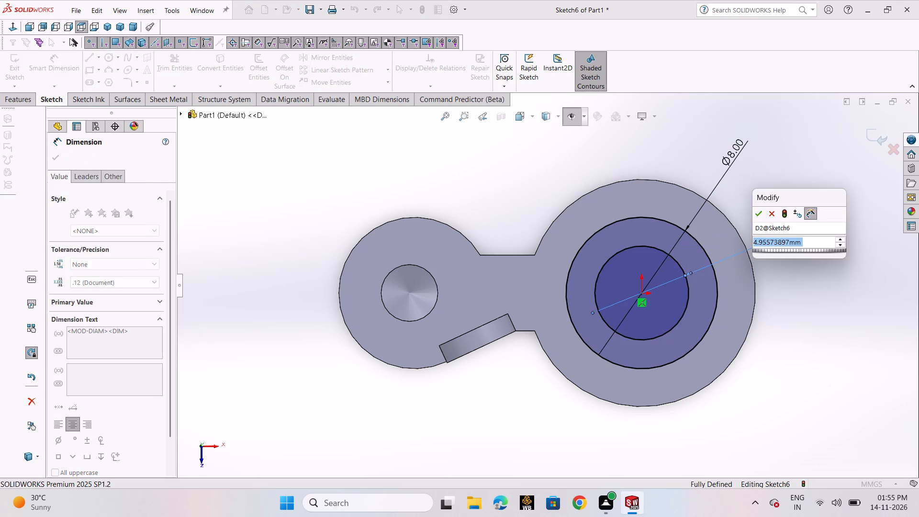
{"action": "key", "text": "6"}
{"action": "key", "text": "Return"}
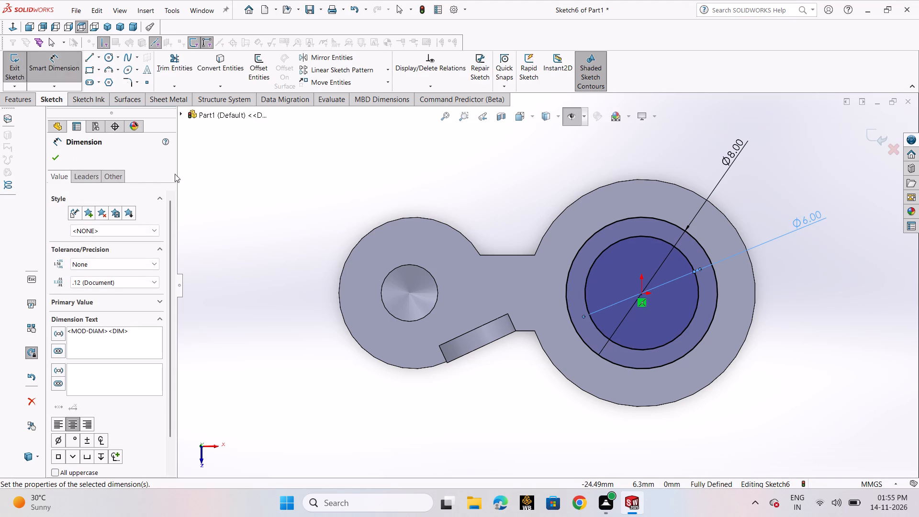
{"action": "left_click", "coordinate": [57, 155]}
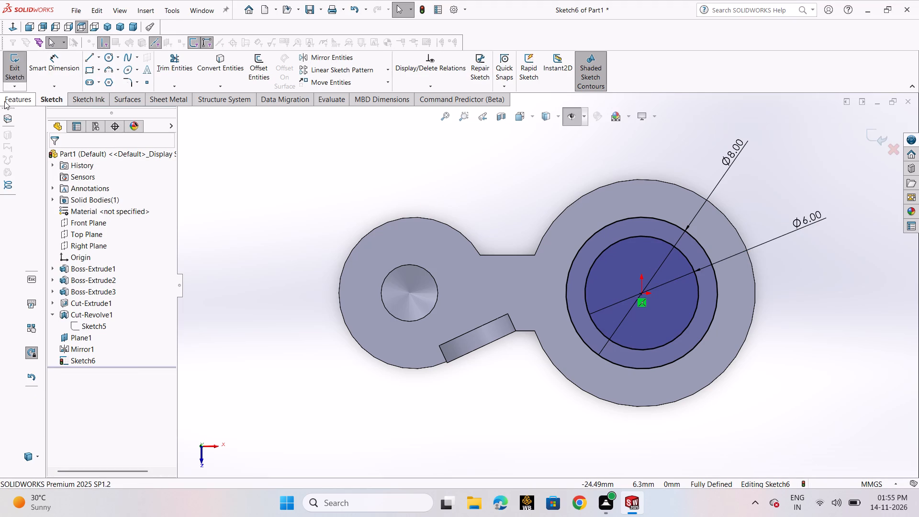
Extrude the ring between the two circles 2 mm up from the larger cylinder's top face.
{"action": "left_click", "coordinate": [6, 101]}
{"action": "left_click", "coordinate": [15, 69]}
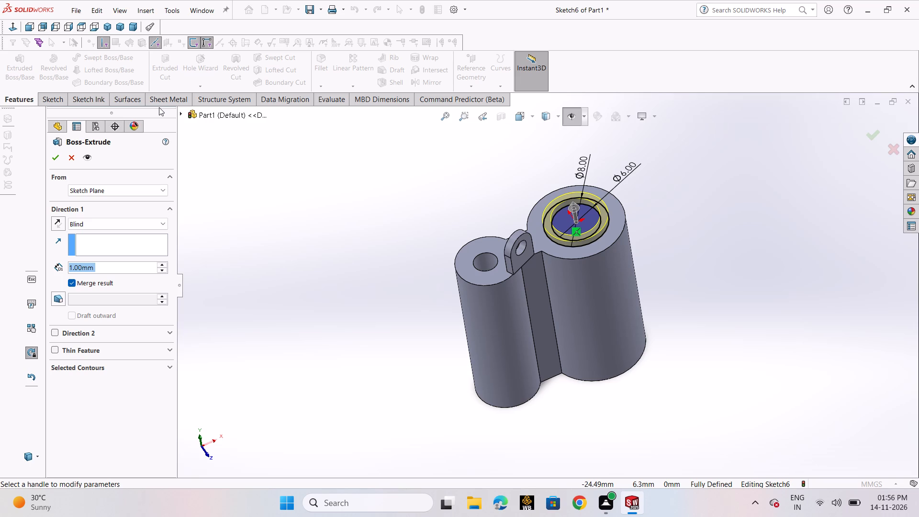
{"action": "key", "text": "2"}
{"action": "key", "text": "Return"}
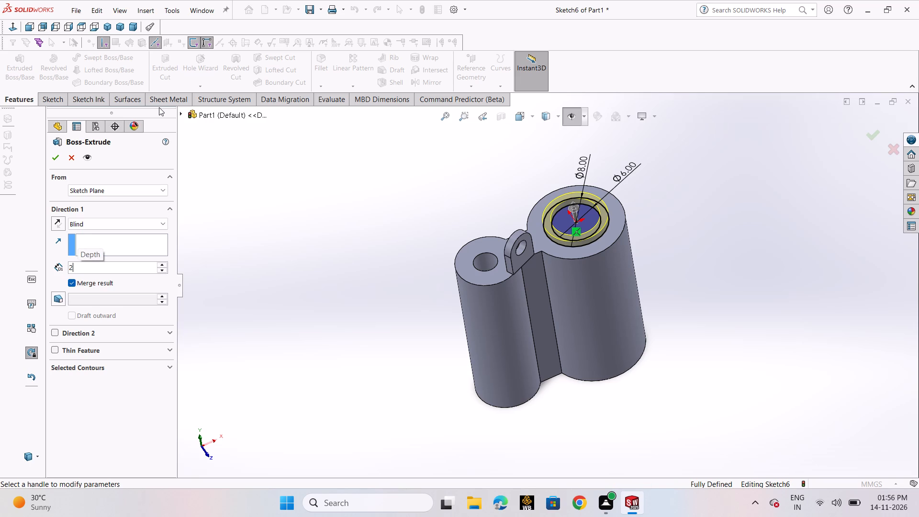
{"action": "left_click", "coordinate": [53, 155]}
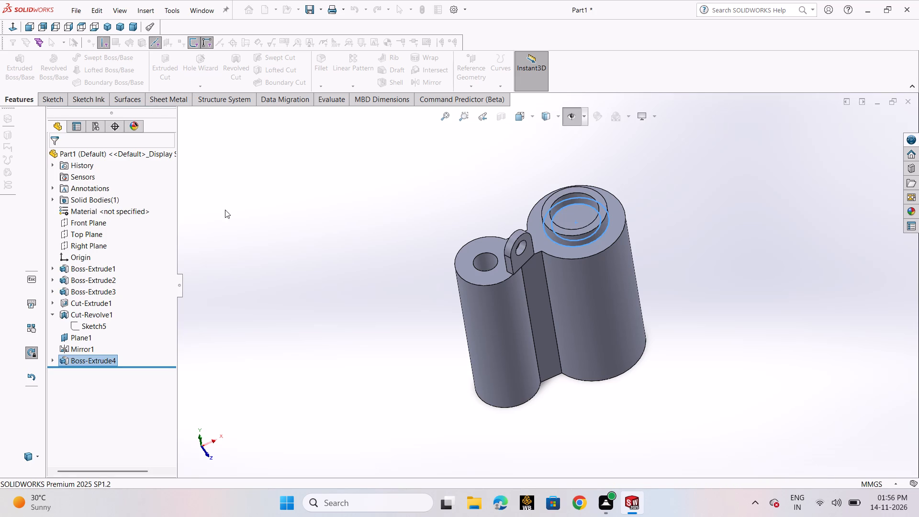
{"action": "left_click", "coordinate": [250, 214]}
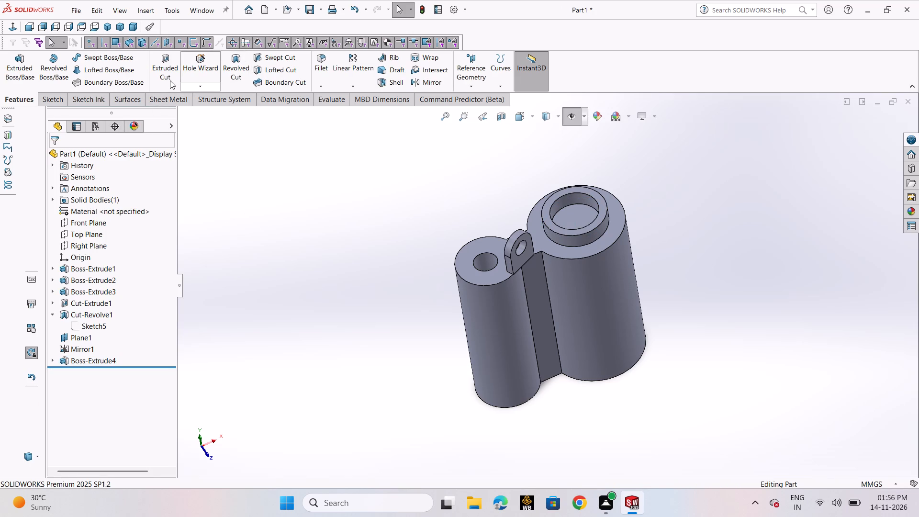
Start an extruded-cut sketch on the face inside the ring and convert the ring's 6 mm inner edge into it.
{"action": "left_click", "coordinate": [168, 77]}
{"action": "left_click", "coordinate": [577, 215]}
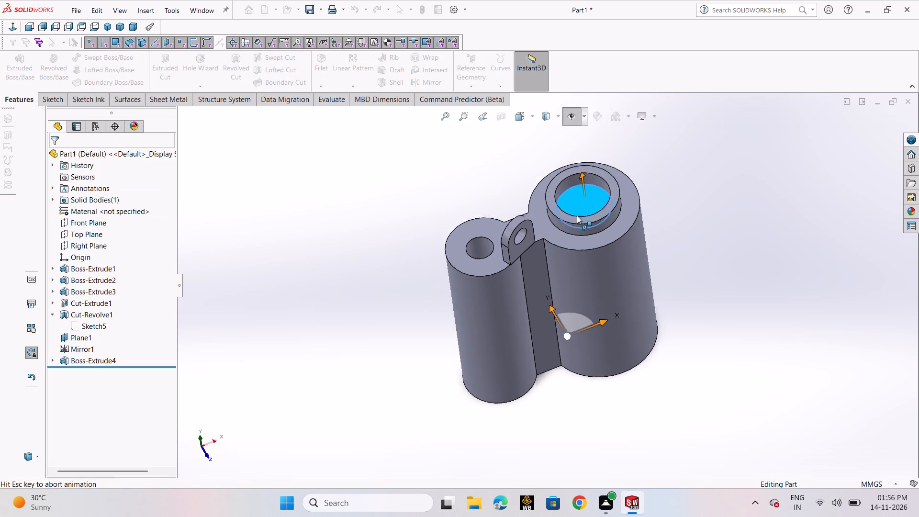
{"action": "left_click", "coordinate": [213, 67]}
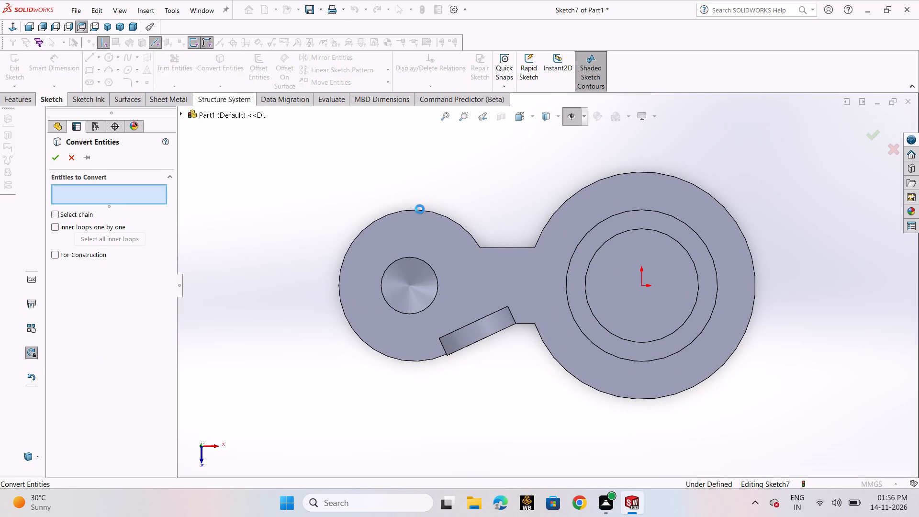
{"action": "left_click", "coordinate": [596, 253]}
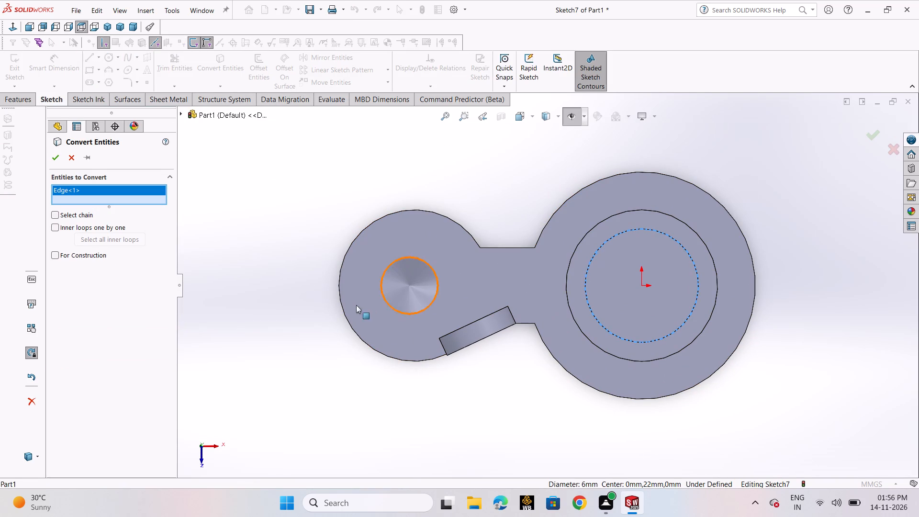
{"action": "left_click", "coordinate": [53, 158]}
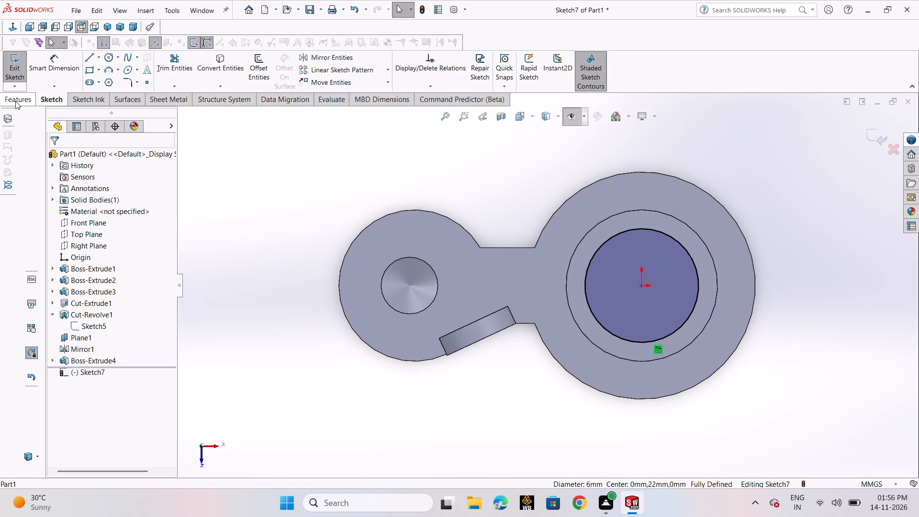
Cut the 6 mm circle inside the ring through all of the larger cylinder.
{"action": "left_click", "coordinate": [16, 68]}
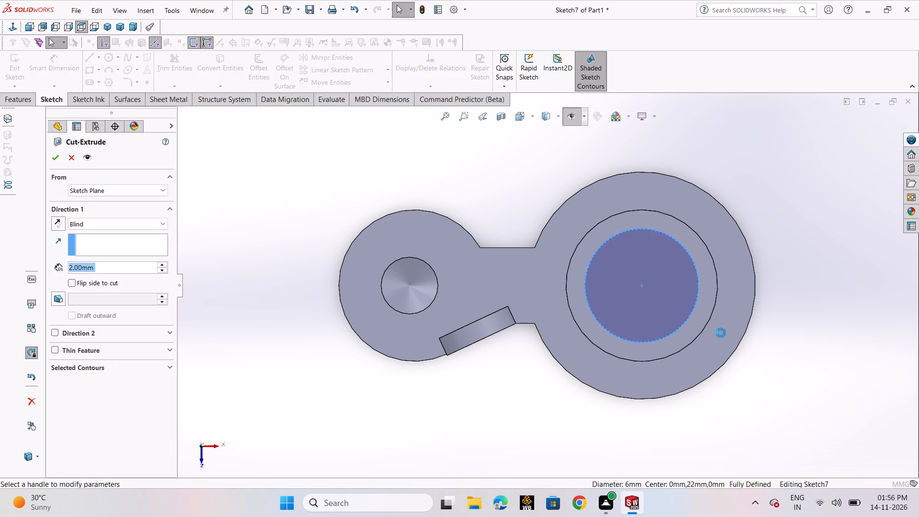
{"action": "scroll", "coordinate": [734, 357], "scroll_direction": "up", "scroll_amount": 1}
{"action": "scroll", "coordinate": [735, 357], "scroll_direction": "down", "scroll_amount": 1}
{"action": "middle_click_drag", "start_coordinate": [734, 354], "coordinate": [723, 283]}
{"action": "scroll", "coordinate": [723, 282], "scroll_direction": "up", "scroll_amount": 1}
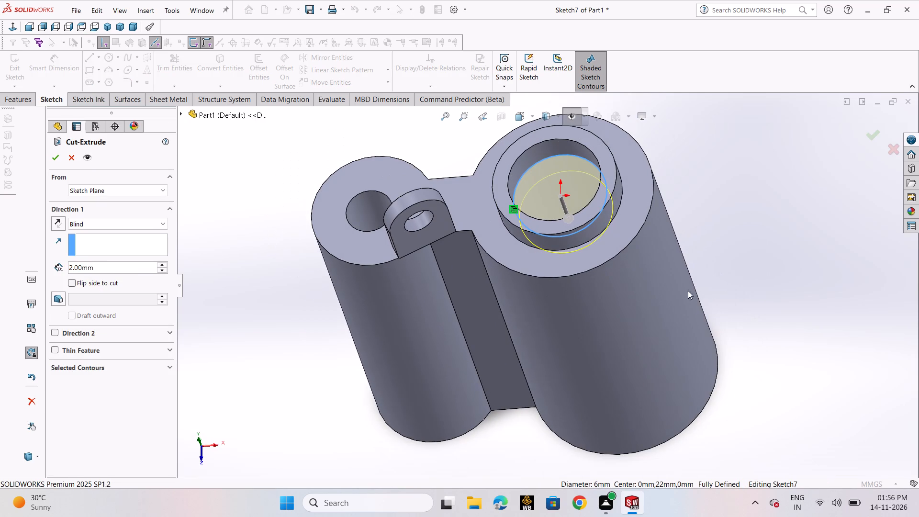
{"action": "left_click", "coordinate": [90, 221]}
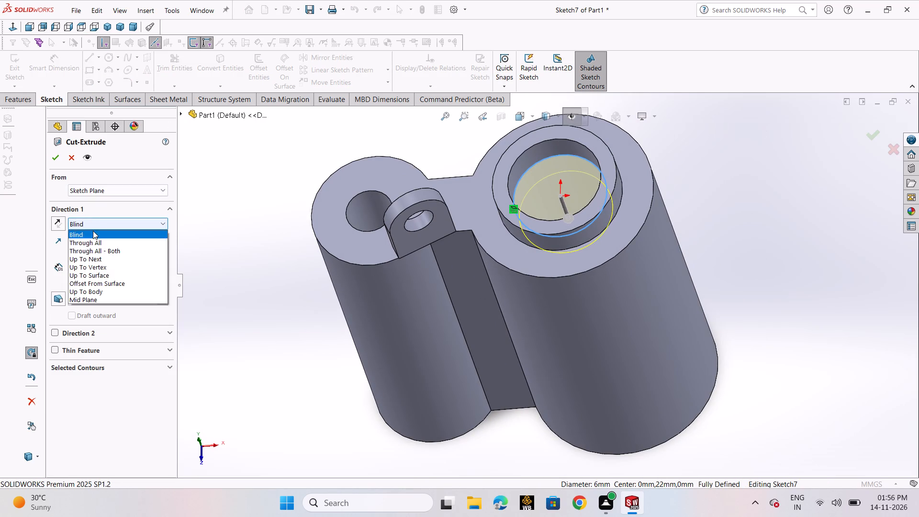
{"action": "left_click", "coordinate": [105, 240]}
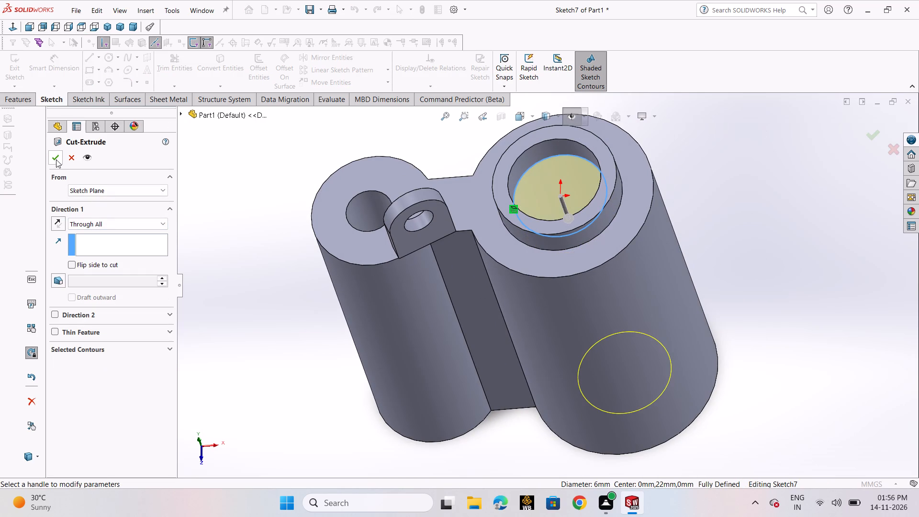
{"action": "left_click", "coordinate": [56, 159]}
{"action": "left_click", "coordinate": [238, 264]}
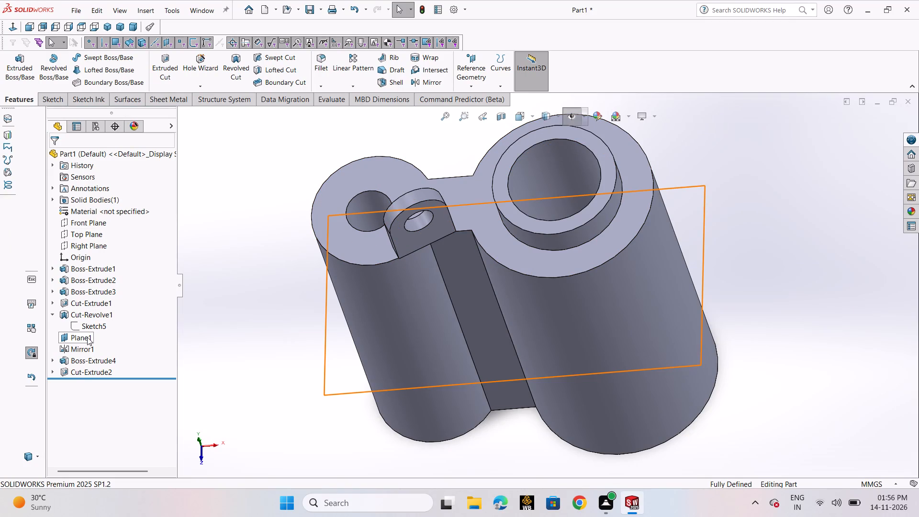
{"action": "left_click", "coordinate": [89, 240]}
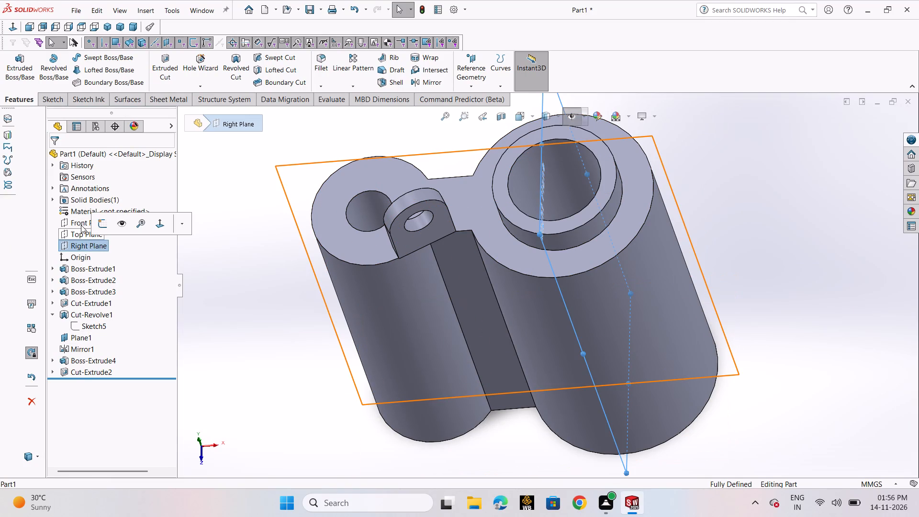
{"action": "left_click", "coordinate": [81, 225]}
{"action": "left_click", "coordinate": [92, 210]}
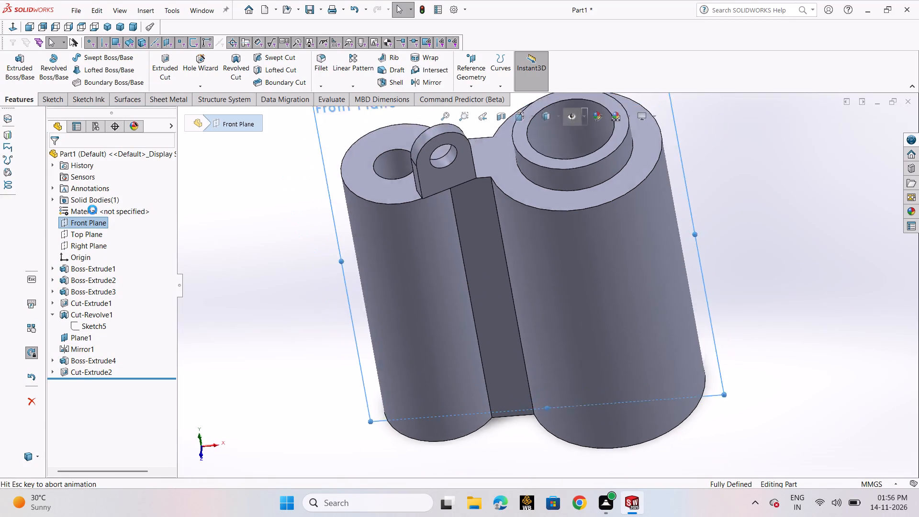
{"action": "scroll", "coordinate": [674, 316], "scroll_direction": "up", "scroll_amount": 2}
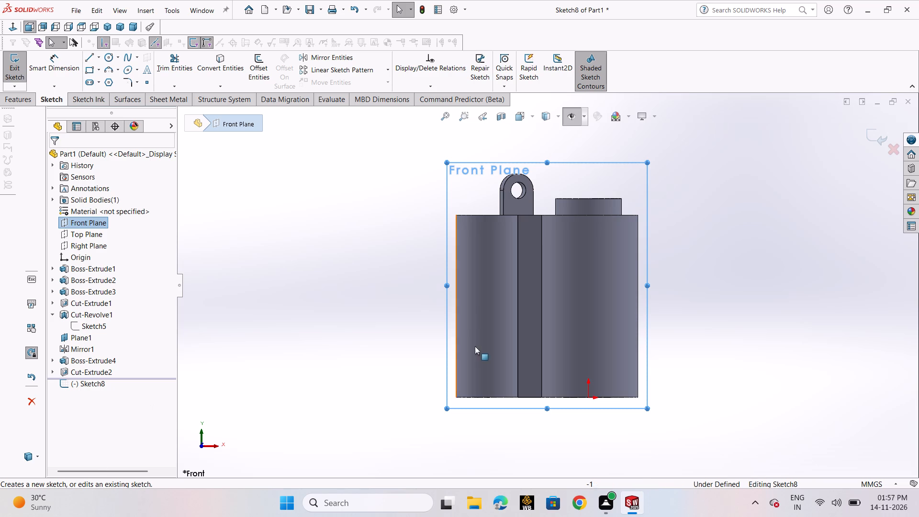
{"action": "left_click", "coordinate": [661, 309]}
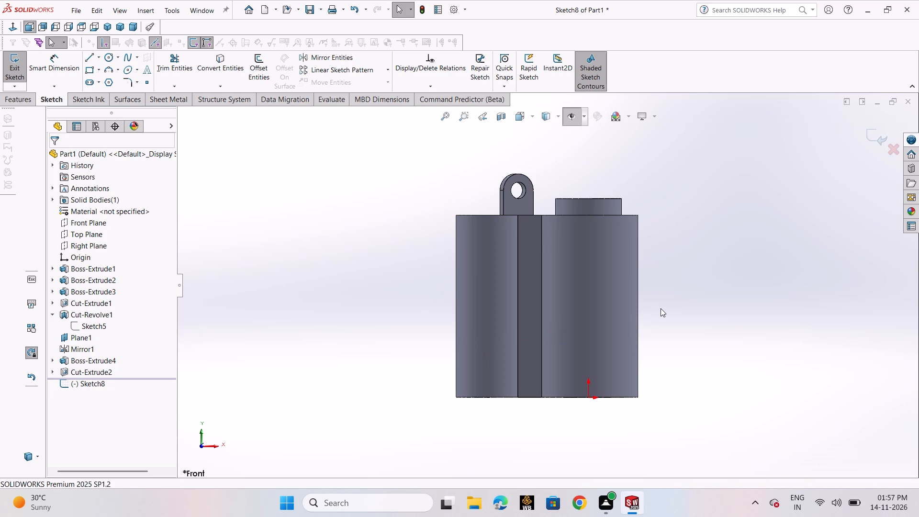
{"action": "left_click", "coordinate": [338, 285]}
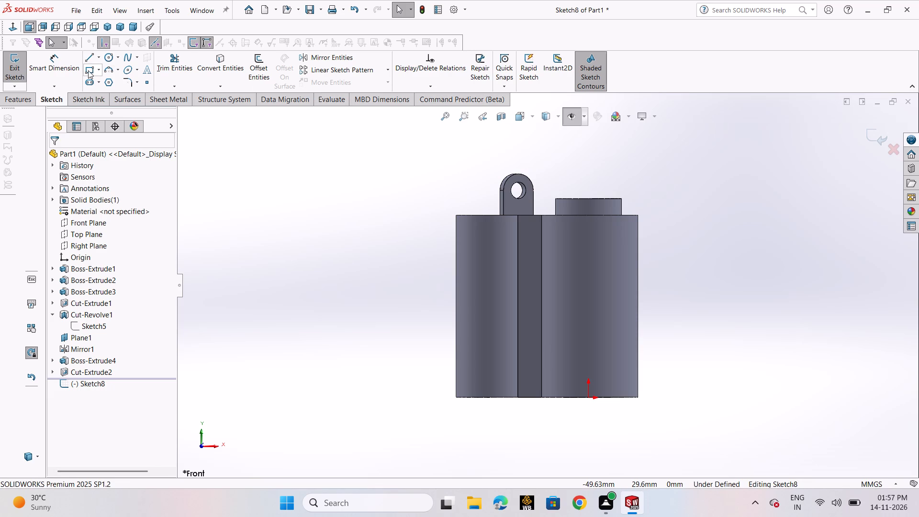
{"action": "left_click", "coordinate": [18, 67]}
Create a reference plane offset 15 mm below the top face of the two-cylinder body, with the offset flipped.
{"action": "middle_click_drag", "start_coordinate": [417, 196], "coordinate": [411, 262]}
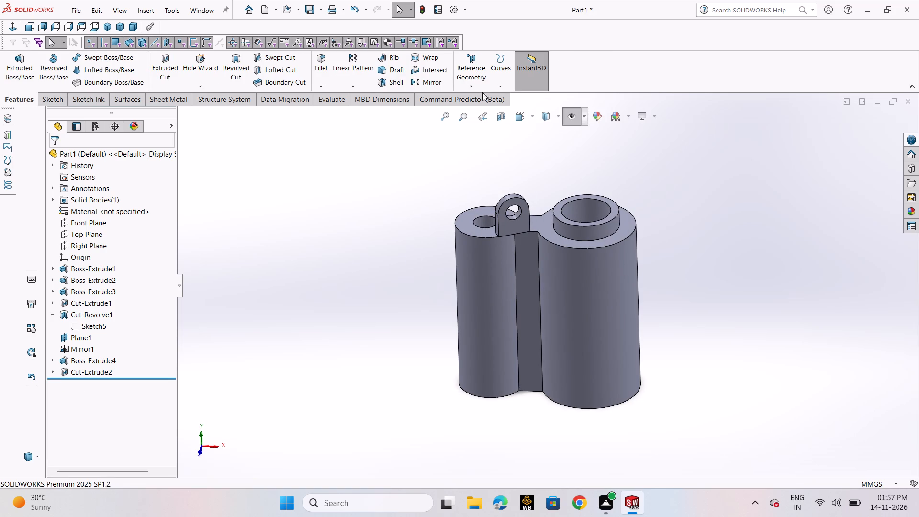
{"action": "left_click", "coordinate": [468, 85]}
{"action": "left_click", "coordinate": [472, 95]}
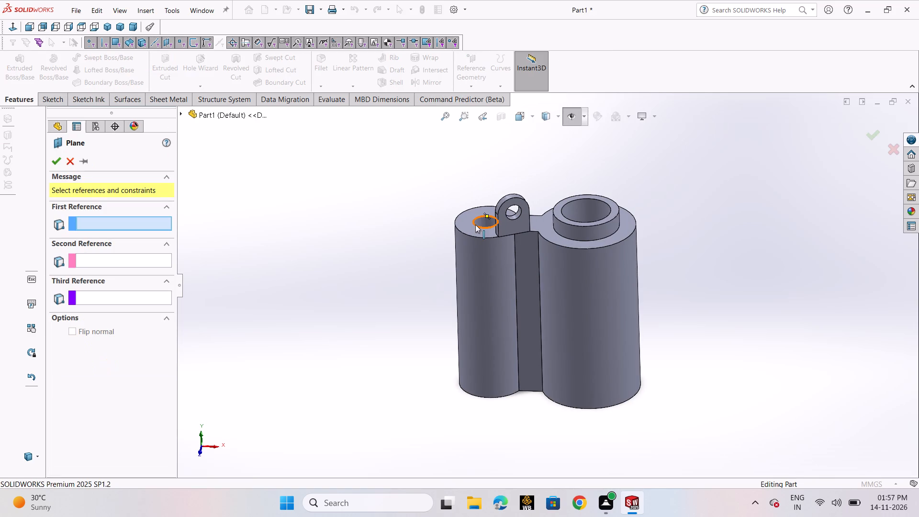
{"action": "left_click", "coordinate": [467, 221]}
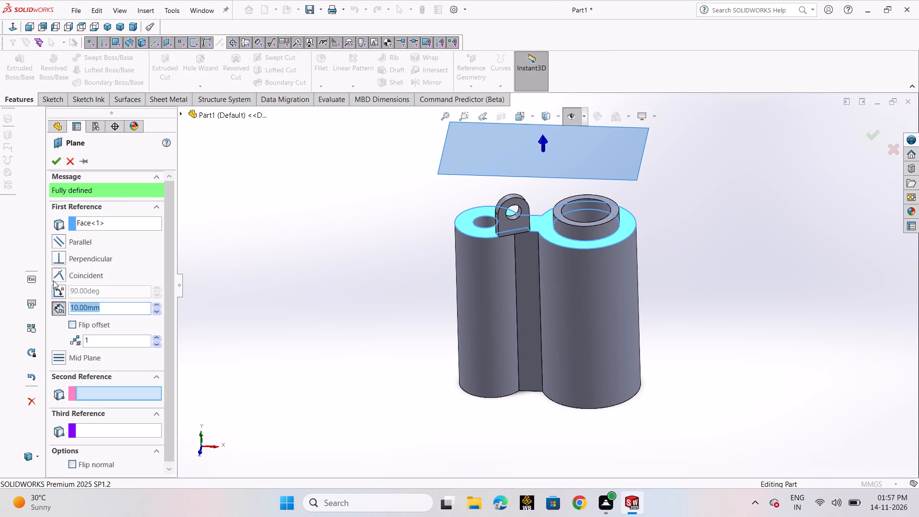
{"action": "left_click", "coordinate": [74, 326]}
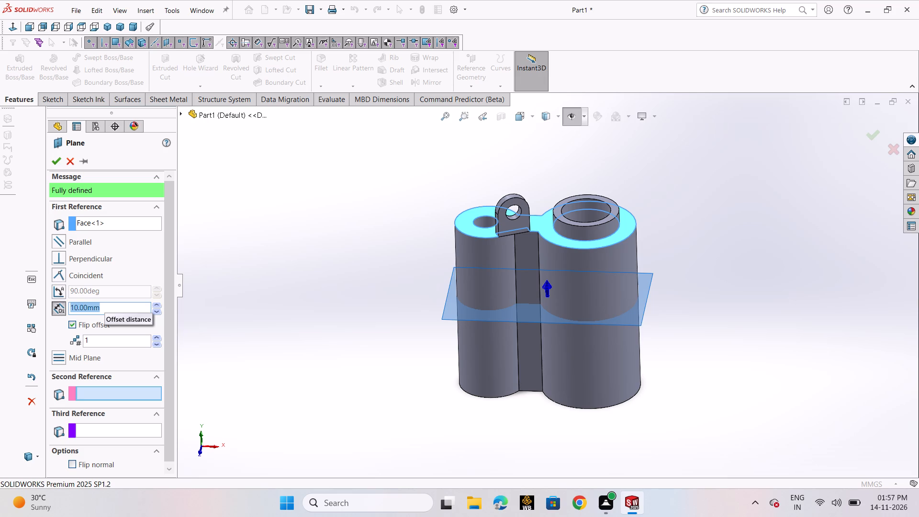
{"action": "type", "text": "15"}
{"action": "key", "text": "Return"}
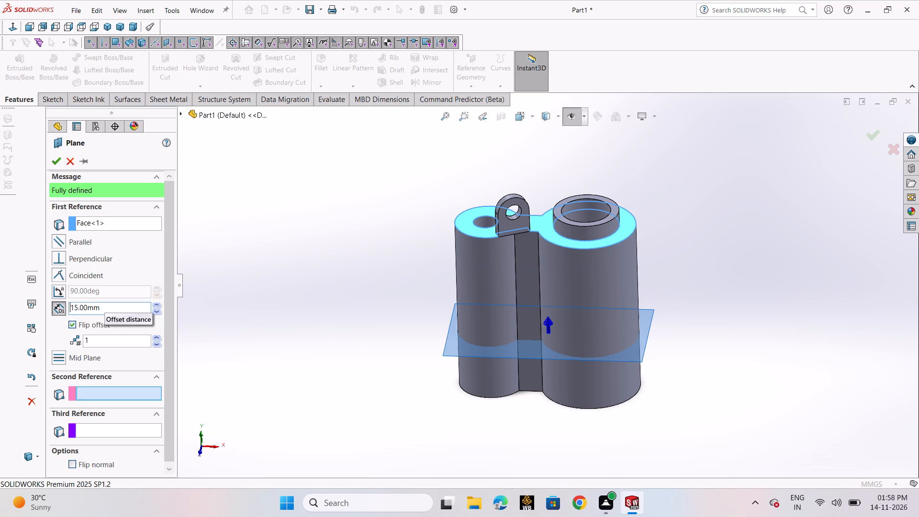
{"action": "left_click", "coordinate": [51, 161]}
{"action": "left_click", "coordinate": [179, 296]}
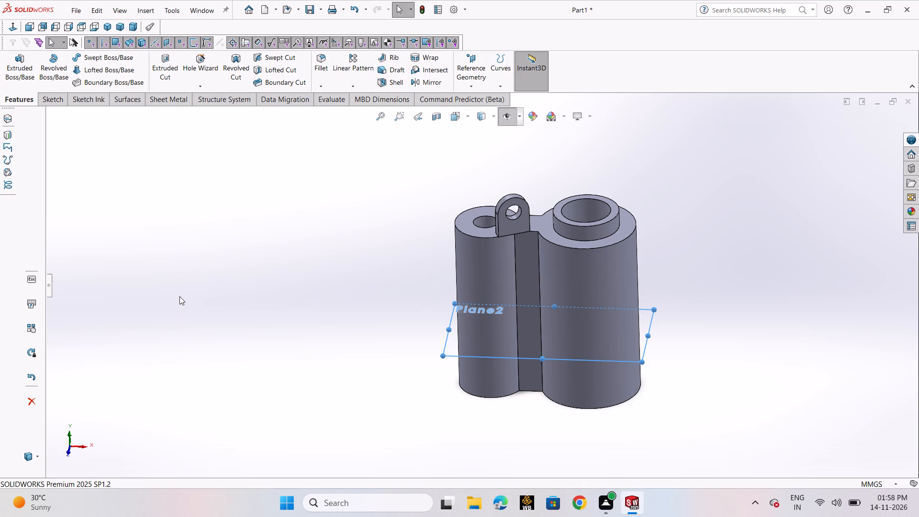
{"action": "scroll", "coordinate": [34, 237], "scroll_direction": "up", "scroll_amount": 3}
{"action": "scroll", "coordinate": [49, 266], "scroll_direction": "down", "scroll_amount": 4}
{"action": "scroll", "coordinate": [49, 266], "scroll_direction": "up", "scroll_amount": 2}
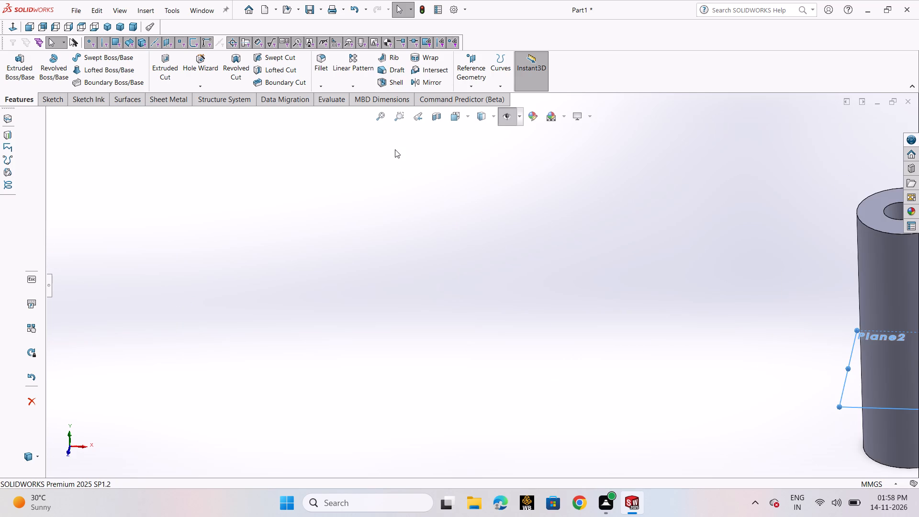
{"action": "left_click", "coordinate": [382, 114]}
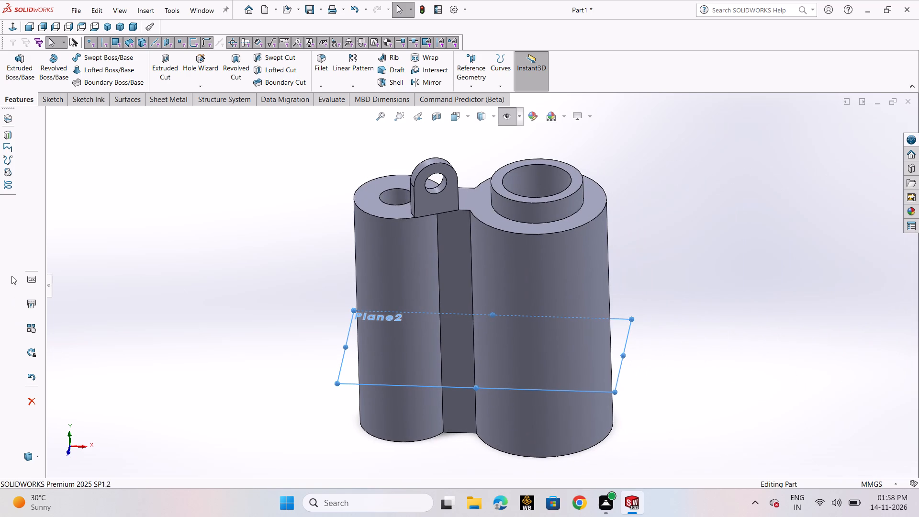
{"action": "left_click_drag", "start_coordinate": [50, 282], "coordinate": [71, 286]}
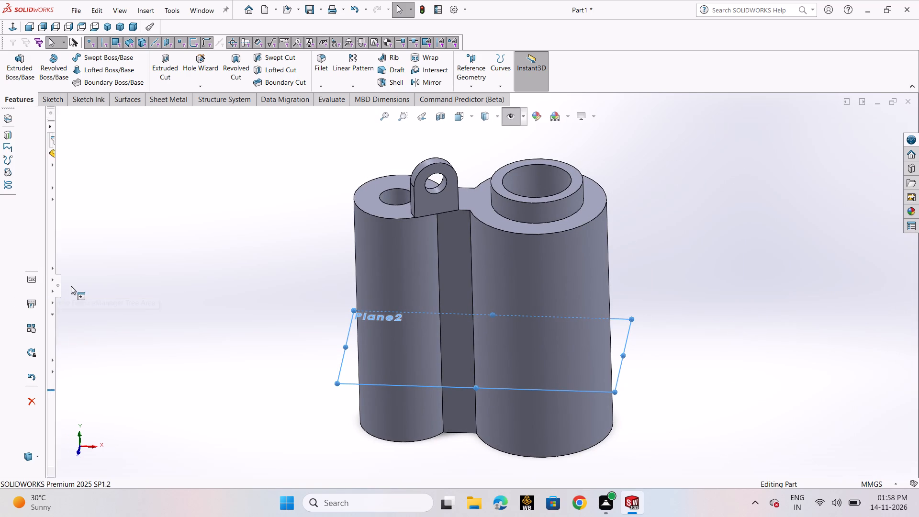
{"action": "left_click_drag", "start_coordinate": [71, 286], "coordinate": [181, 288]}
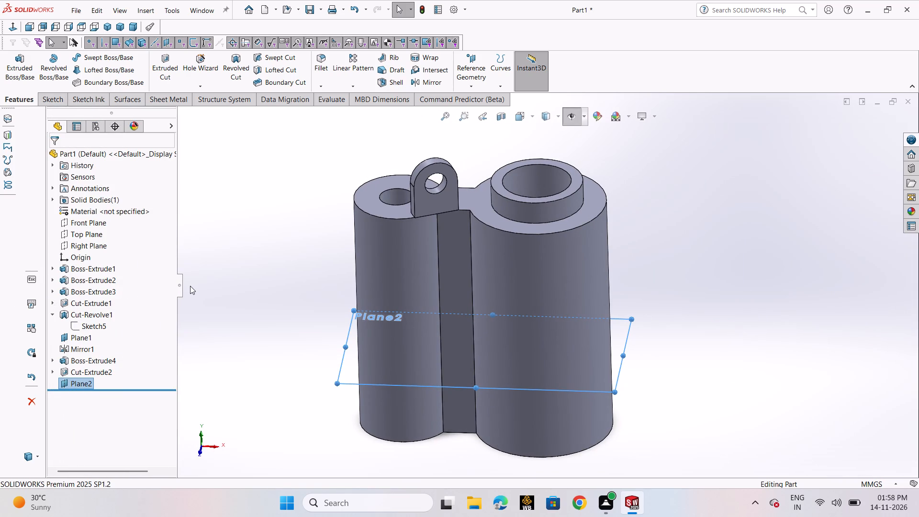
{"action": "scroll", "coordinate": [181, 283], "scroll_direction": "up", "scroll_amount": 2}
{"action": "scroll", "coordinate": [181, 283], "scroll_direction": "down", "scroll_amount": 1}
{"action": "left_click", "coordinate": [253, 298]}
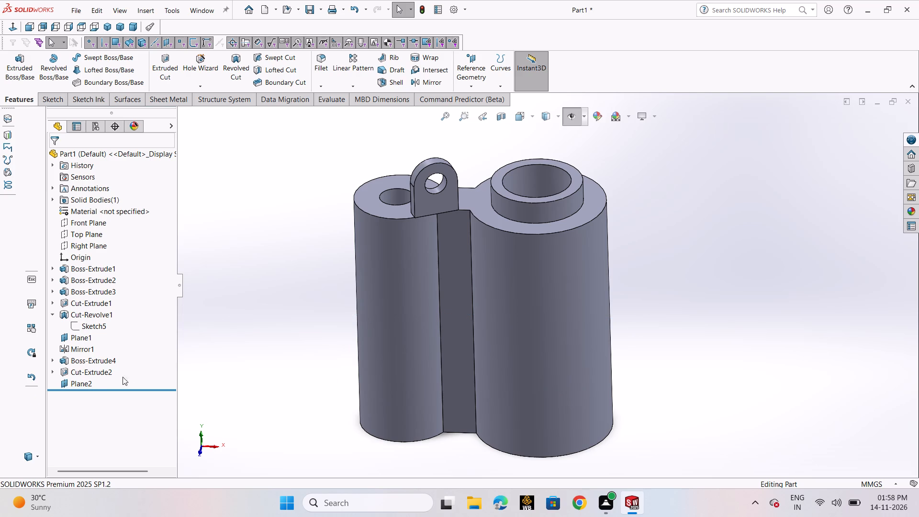
On the new offset plane, sketch a vertical line about 13 mm long across the larger cylinder, about 3.3 mm to the +X side of the origin.
{"action": "left_click", "coordinate": [86, 383]}
{"action": "left_click", "coordinate": [97, 368]}
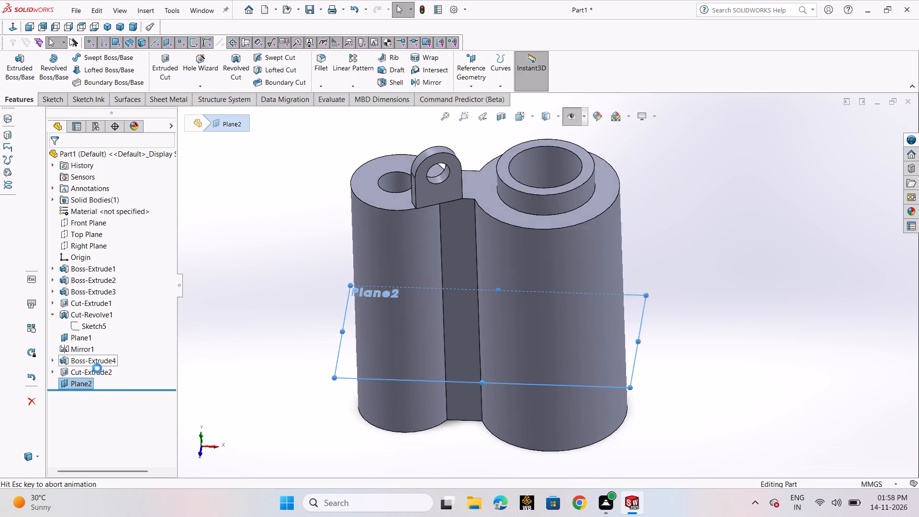
{"action": "left_click", "coordinate": [232, 376]}
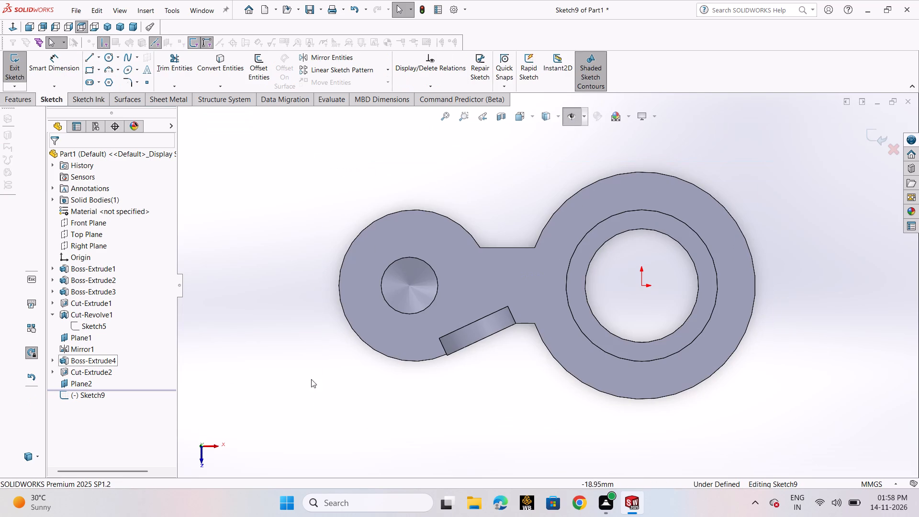
{"action": "scroll", "coordinate": [638, 303], "scroll_direction": "up", "scroll_amount": 2}
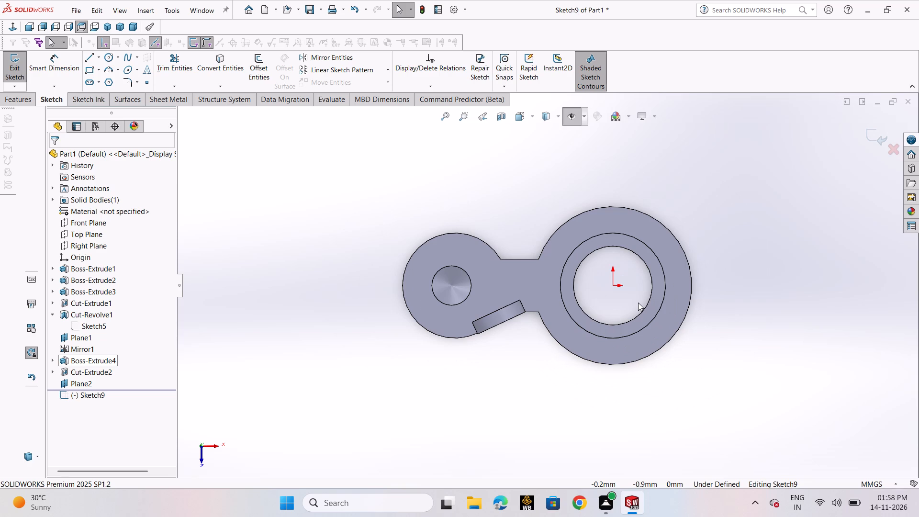
{"action": "scroll", "coordinate": [731, 273], "scroll_direction": "up", "scroll_amount": 2}
{"action": "scroll", "coordinate": [699, 275], "scroll_direction": "down", "scroll_amount": 1}
{"action": "scroll", "coordinate": [698, 275], "scroll_direction": "up", "scroll_amount": 1}
{"action": "scroll", "coordinate": [695, 274], "scroll_direction": "down", "scroll_amount": 1}
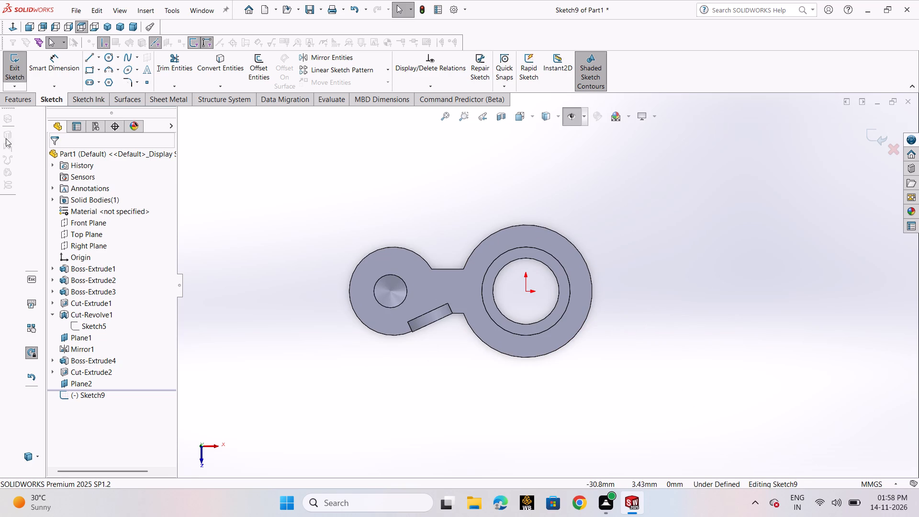
{"action": "left_click", "coordinate": [96, 60]}
{"action": "left_click", "coordinate": [101, 68]}
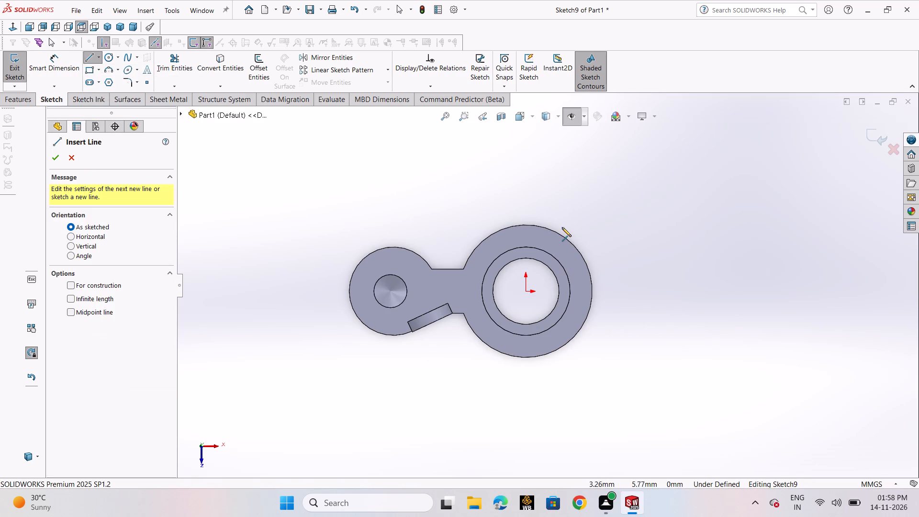
{"action": "left_click", "coordinate": [562, 227]}
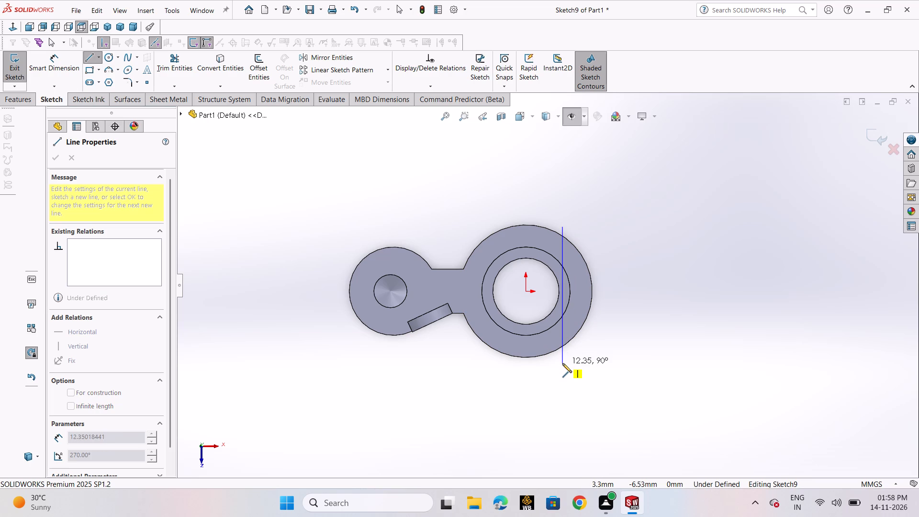
{"action": "left_click", "coordinate": [561, 371]}
{"action": "right_click", "coordinate": [561, 371]}
{"action": "left_click", "coordinate": [599, 381]}
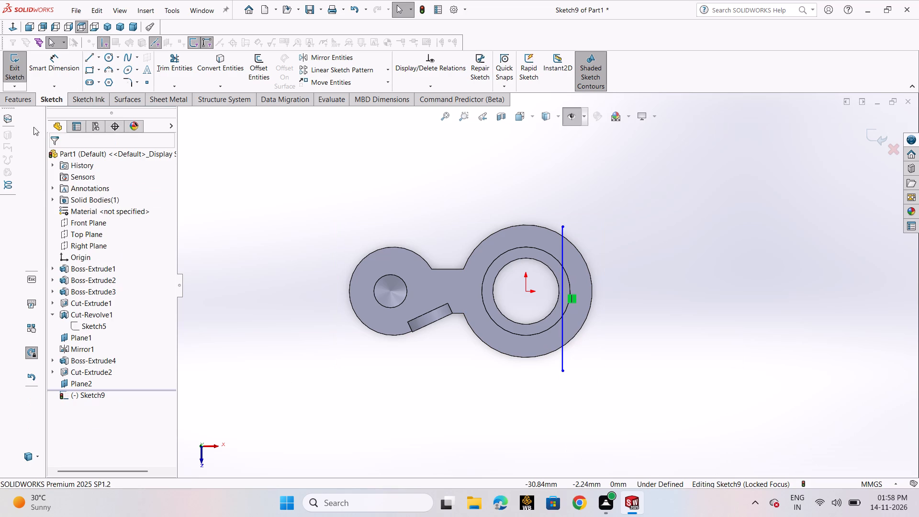
Dimension the vertical line's distance from the origin as 5 mm.
{"action": "left_click", "coordinate": [47, 66]}
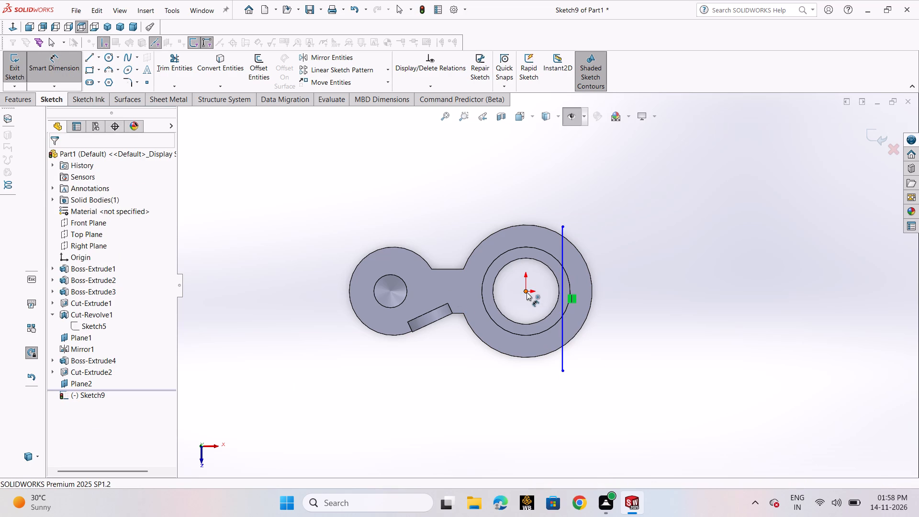
{"action": "left_click", "coordinate": [527, 292]}
{"action": "left_click", "coordinate": [561, 258]}
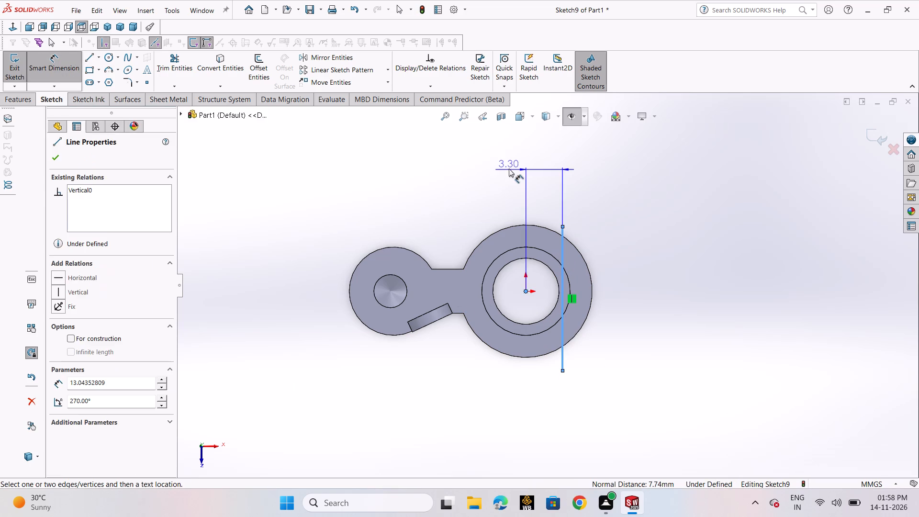
{"action": "left_click", "coordinate": [509, 169]}
{"action": "key", "text": "5"}
{"action": "key", "text": "Return"}
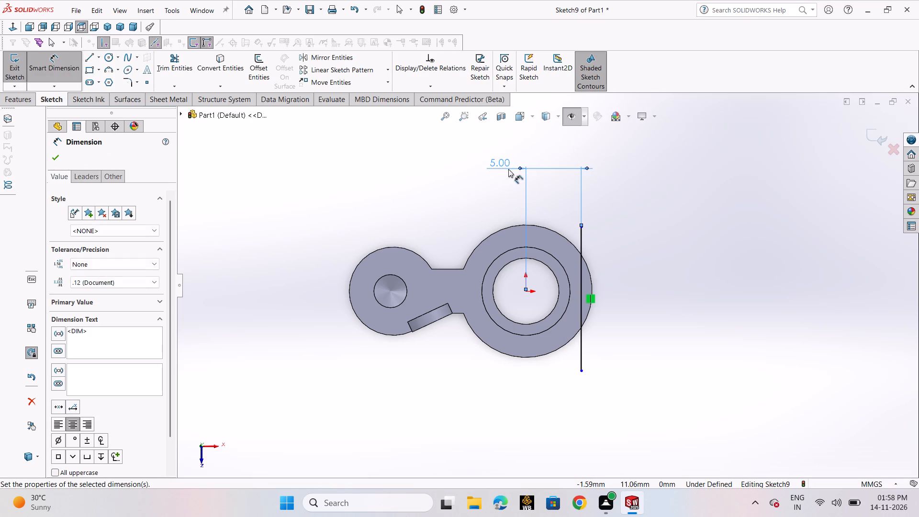
{"action": "left_click", "coordinate": [61, 160]}
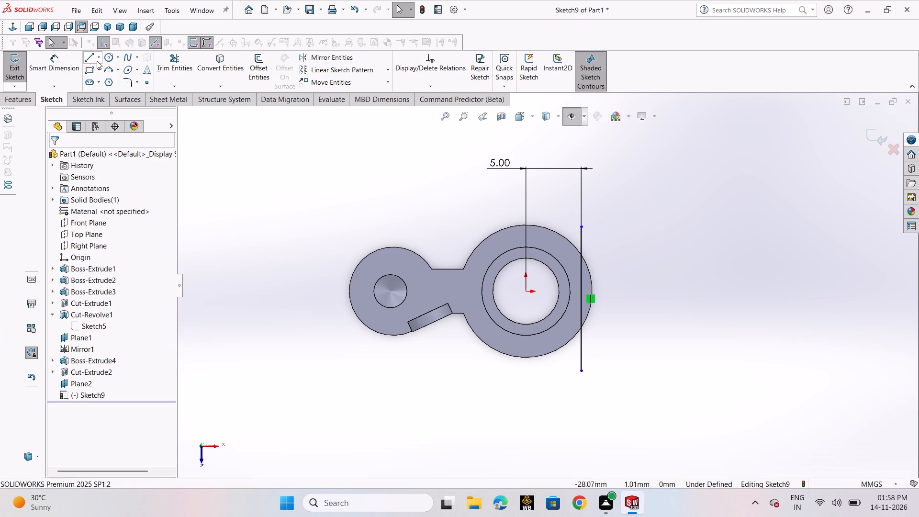
Sketch a vertical line about 5.2 mm long outside the larger cylinder, about 12.2 mm to the +X side of the origin.
{"action": "left_click", "coordinate": [97, 61]}
{"action": "left_click", "coordinate": [99, 69]}
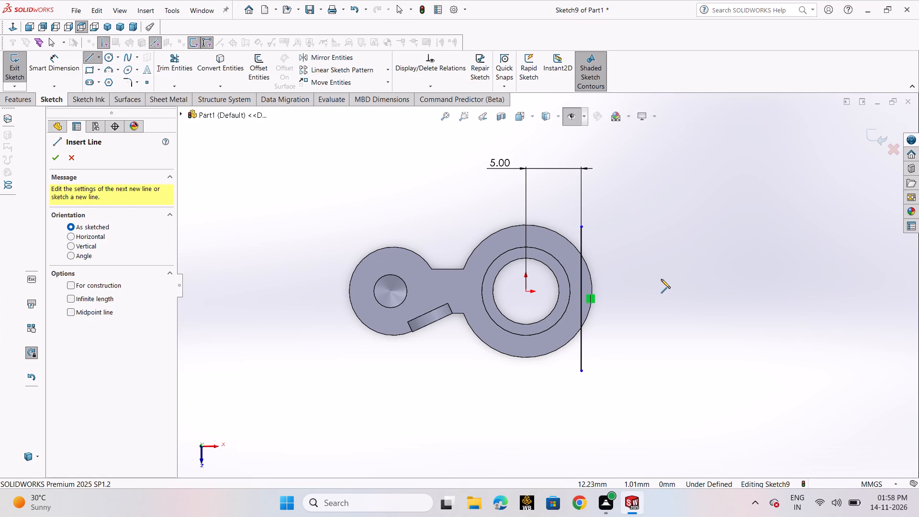
{"action": "left_click", "coordinate": [661, 279]}
{"action": "left_click", "coordinate": [662, 337]}
{"action": "right_click", "coordinate": [662, 337]}
{"action": "left_click", "coordinate": [671, 340]}
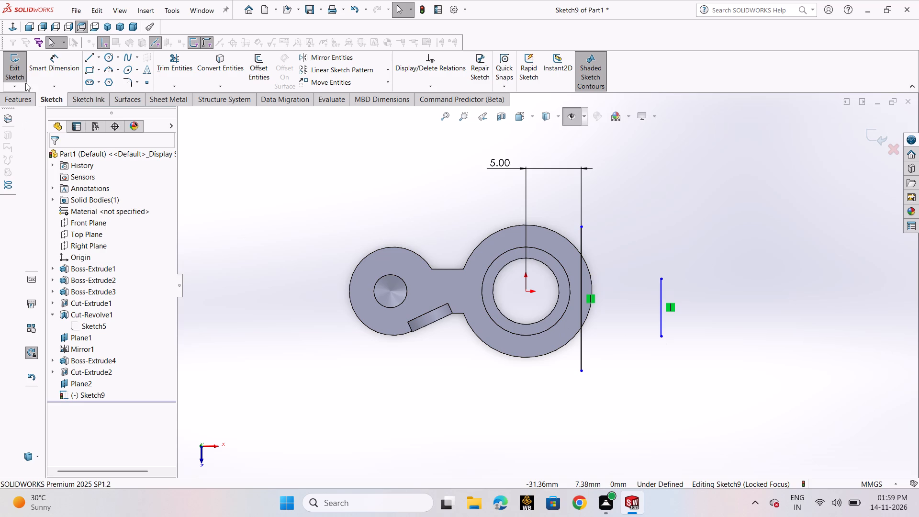
Dimension the short outer vertical line's length as 4 mm.
{"action": "left_click", "coordinate": [45, 66]}
{"action": "left_click", "coordinate": [661, 298]}
{"action": "left_click", "coordinate": [700, 293]}
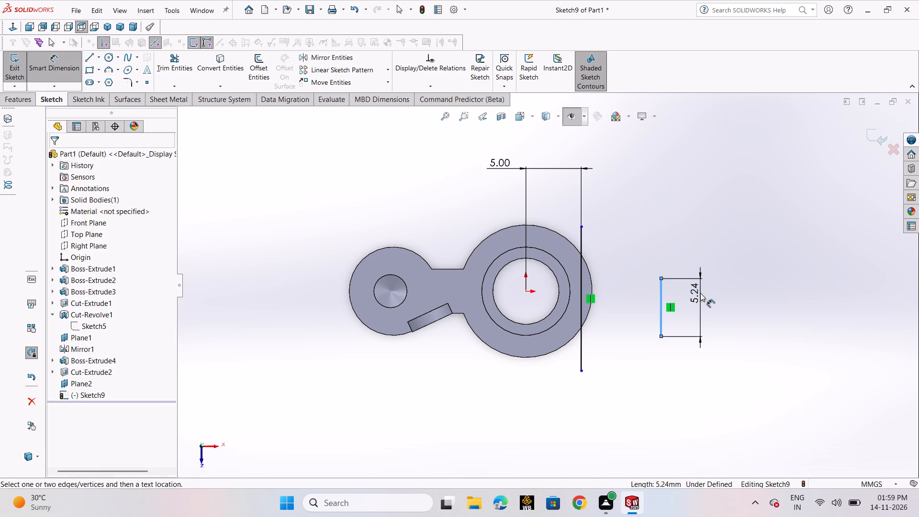
{"action": "key", "text": "4"}
{"action": "key", "text": "Return"}
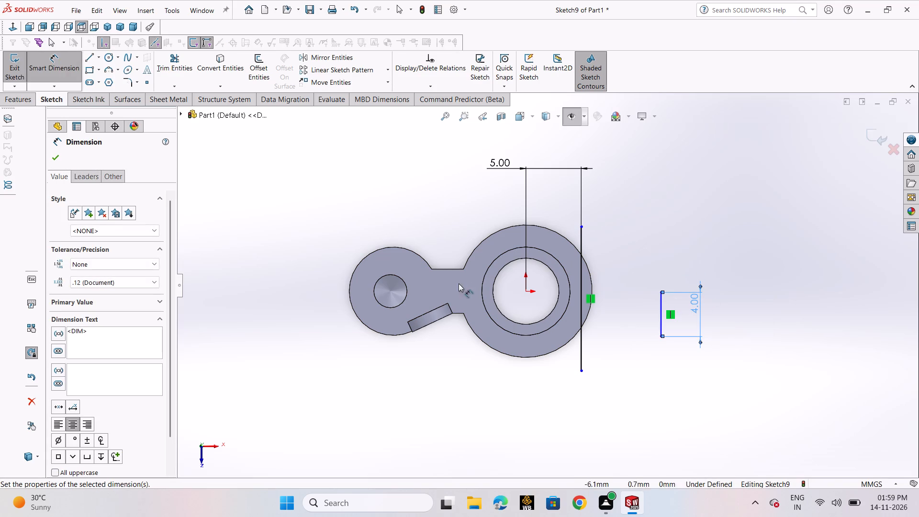
Dimension the short vertical line's horizontal distance from the origin as 9 mm.
{"action": "left_click", "coordinate": [525, 291]}
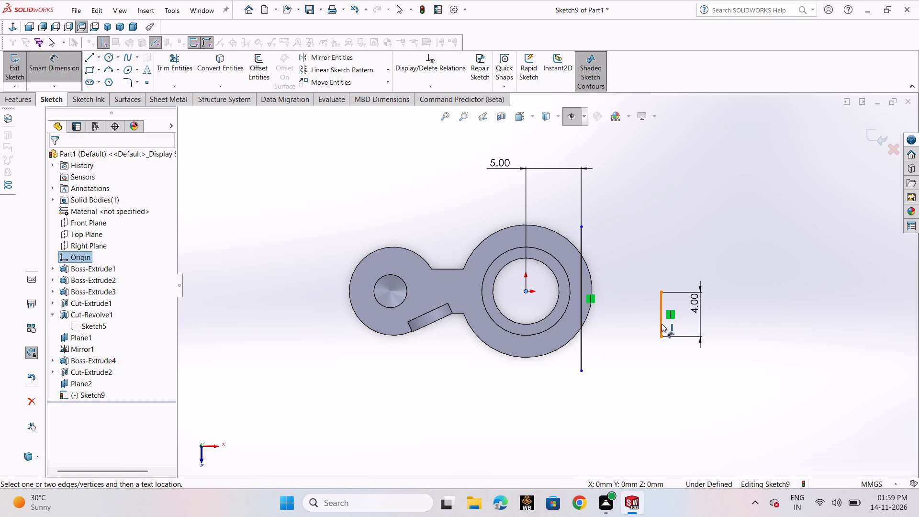
{"action": "left_click", "coordinate": [661, 324]}
{"action": "left_click", "coordinate": [619, 185]}
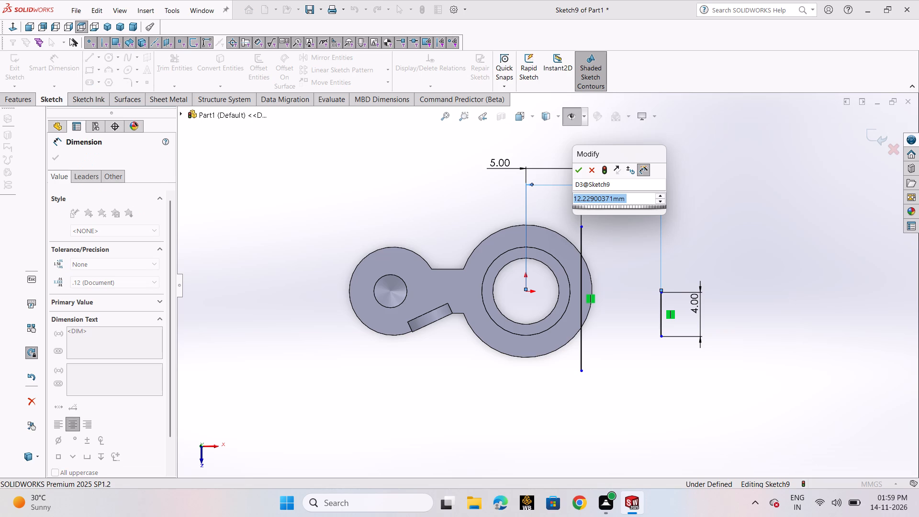
{"action": "key", "text": "4"}
{"action": "key", "text": "Return"}
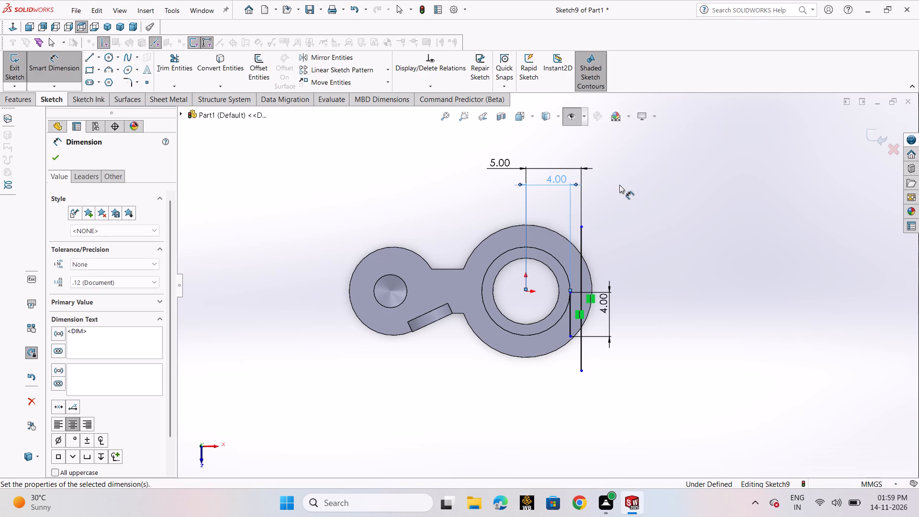
{"action": "double_click", "coordinate": [556, 180]}
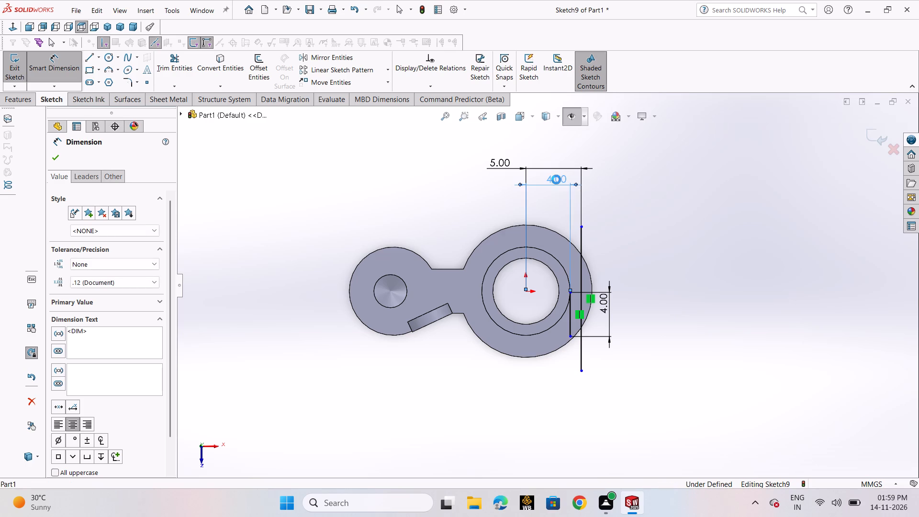
{"action": "type", "text": "5+"}
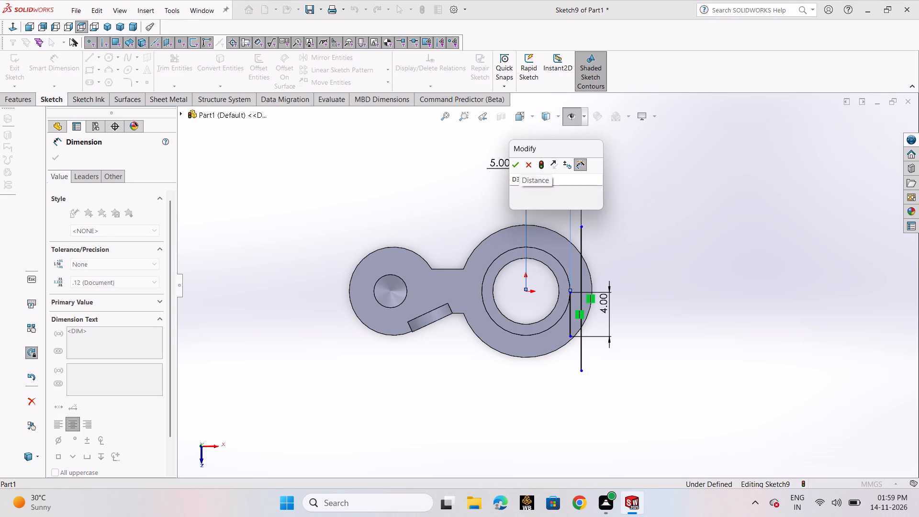
{"action": "key", "text": "4"}
{"action": "key", "text": "Return"}
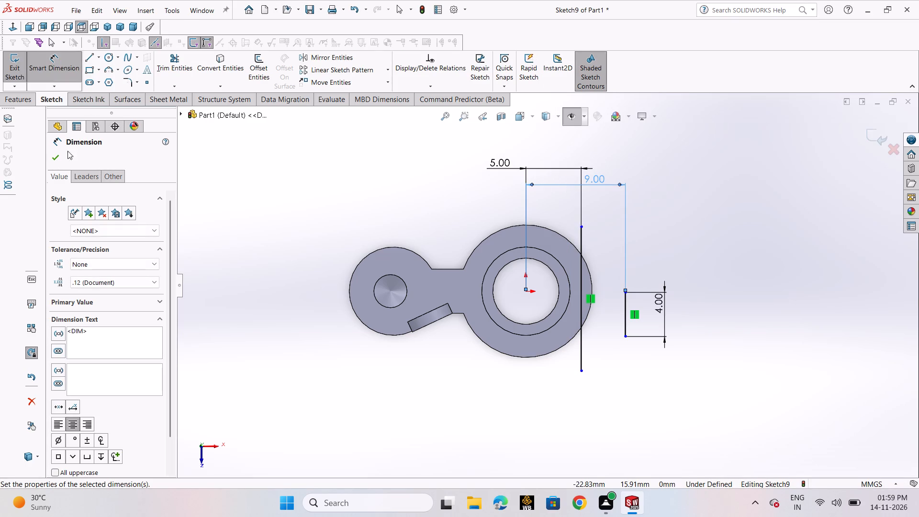
{"action": "left_click", "coordinate": [57, 160]}
Dimension the vertical distance from the origin to the short line's lower endpoint as 2 mm.
{"action": "left_click", "coordinate": [38, 67]}
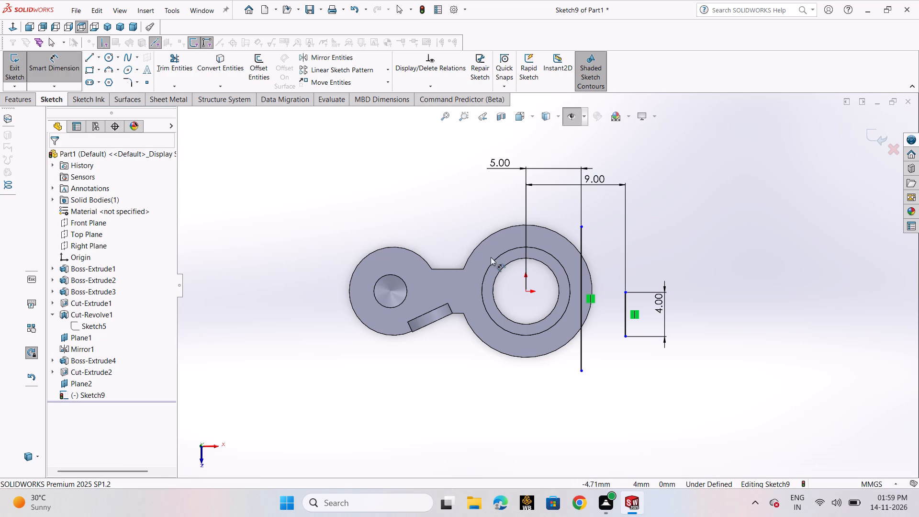
{"action": "left_click", "coordinate": [525, 292]}
{"action": "left_click", "coordinate": [622, 293]}
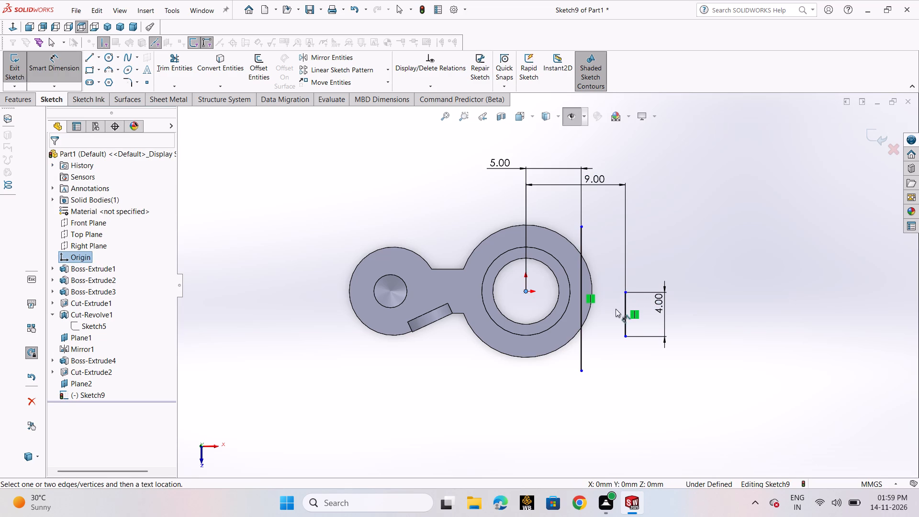
{"action": "left_click", "coordinate": [624, 334]}
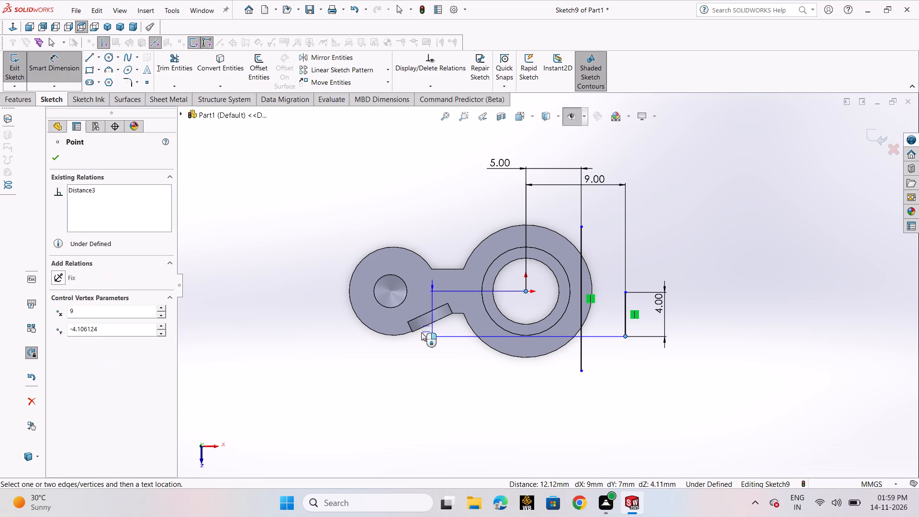
{"action": "left_click", "coordinate": [303, 307]}
{"action": "key", "text": "2"}
{"action": "key", "text": "Return"}
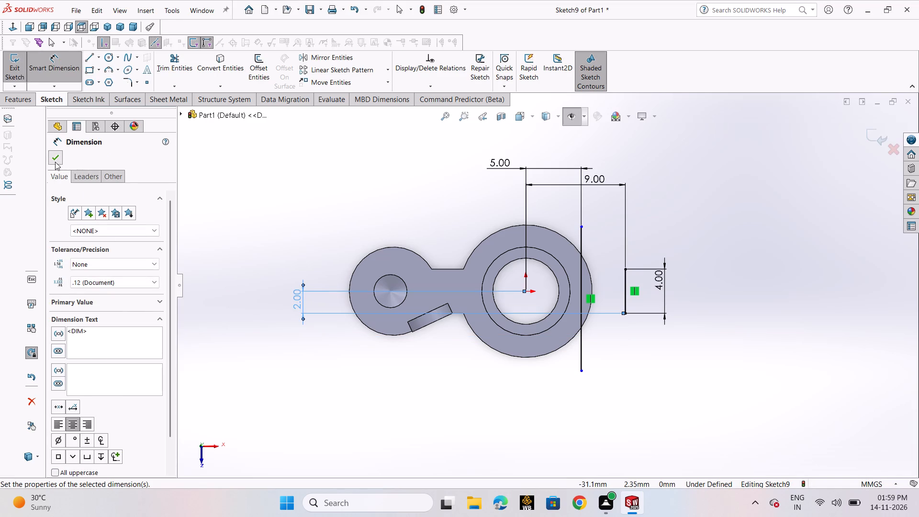
{"action": "left_click", "coordinate": [55, 162]}
Sketch stepped lines from the 4 mm line's upper endpoint to the long vertical line, with a rectangular notch about 1.4 mm wide and deep.
{"action": "left_click", "coordinate": [88, 55]}
{"action": "left_click", "coordinate": [96, 69]}
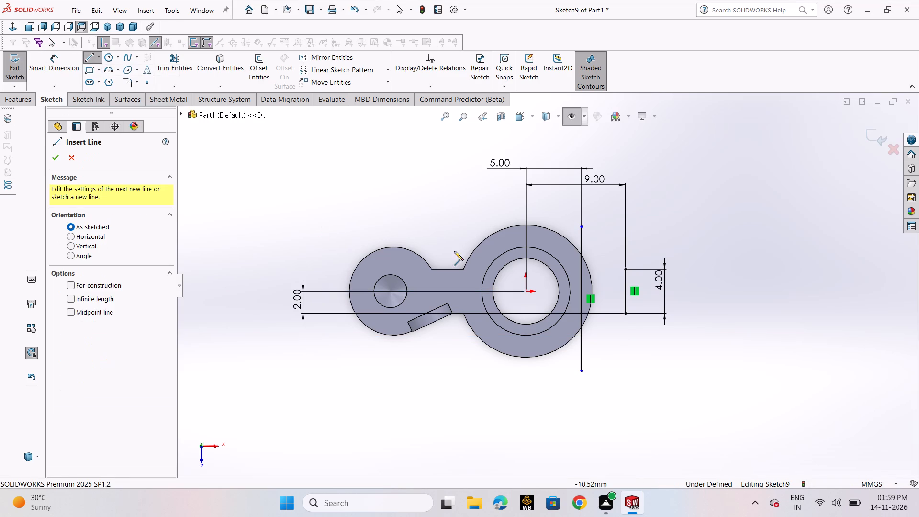
{"action": "left_click", "coordinate": [624, 270]}
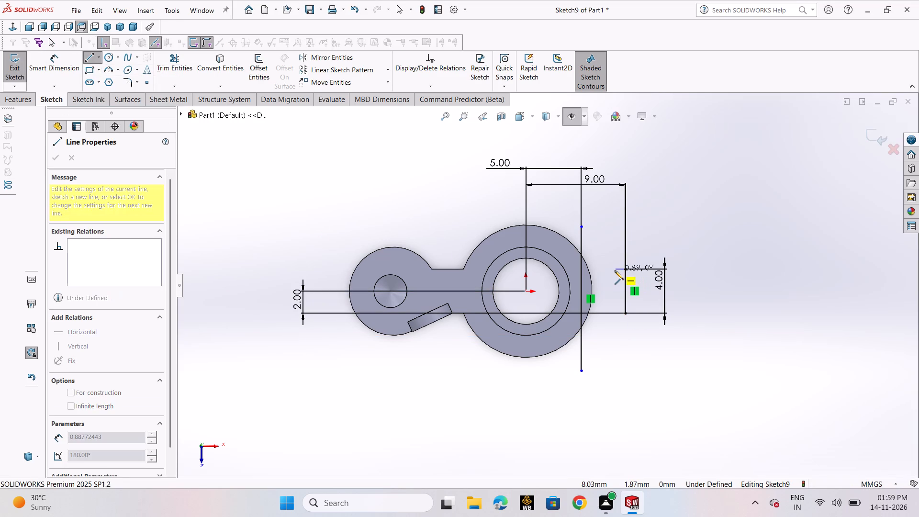
{"action": "left_click", "coordinate": [615, 270]}
{"action": "left_click", "coordinate": [613, 284]}
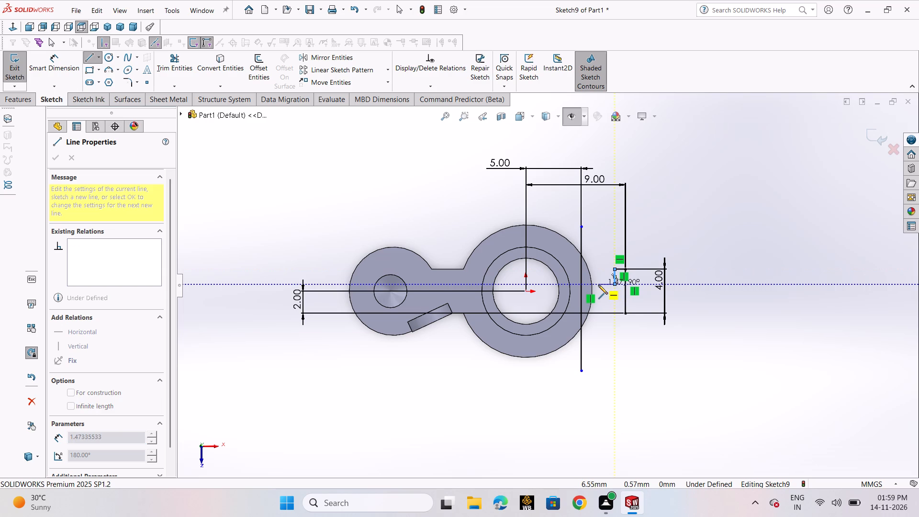
{"action": "left_click", "coordinate": [598, 285]}
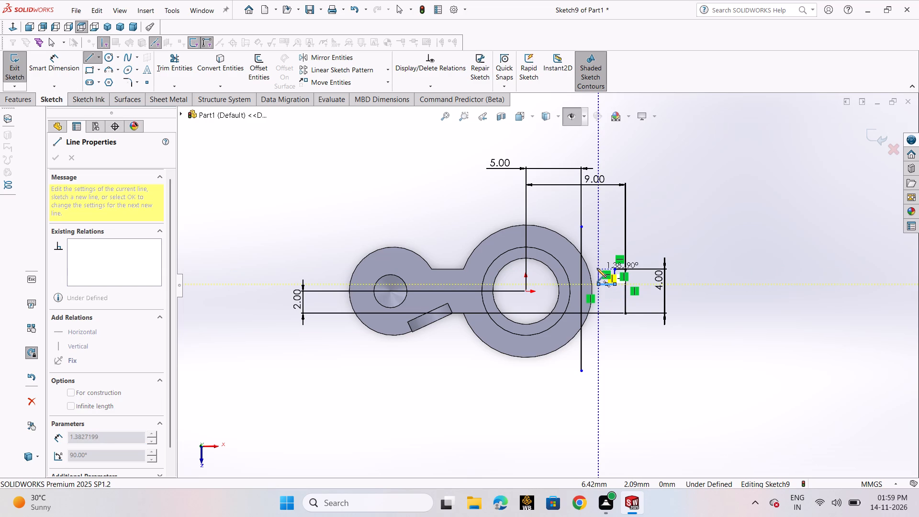
{"action": "left_click", "coordinate": [597, 268]}
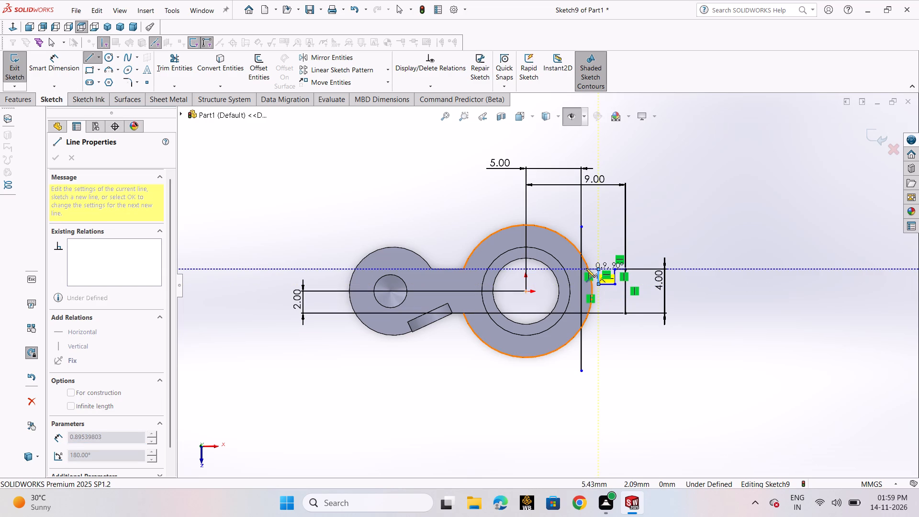
{"action": "left_click", "coordinate": [584, 268]}
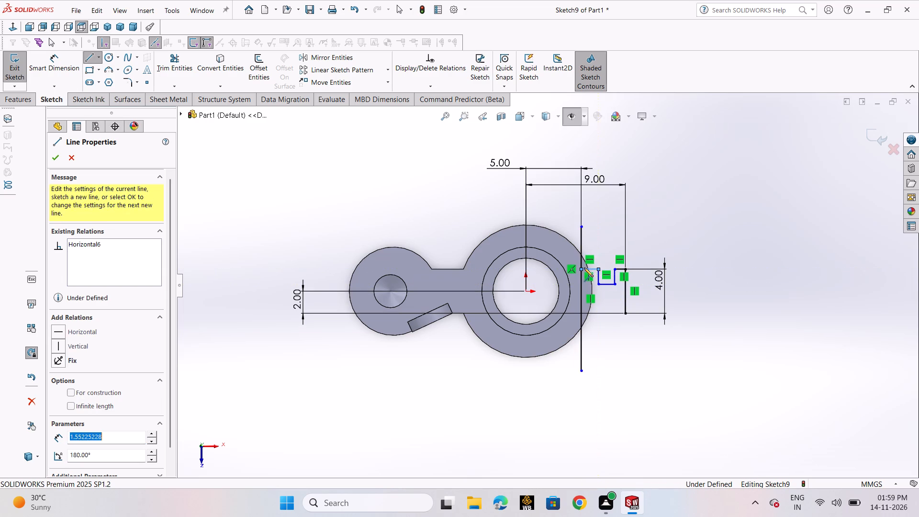
{"action": "right_click", "coordinate": [584, 268]}
{"action": "left_click", "coordinate": [592, 274]}
{"action": "left_click", "coordinate": [707, 281]}
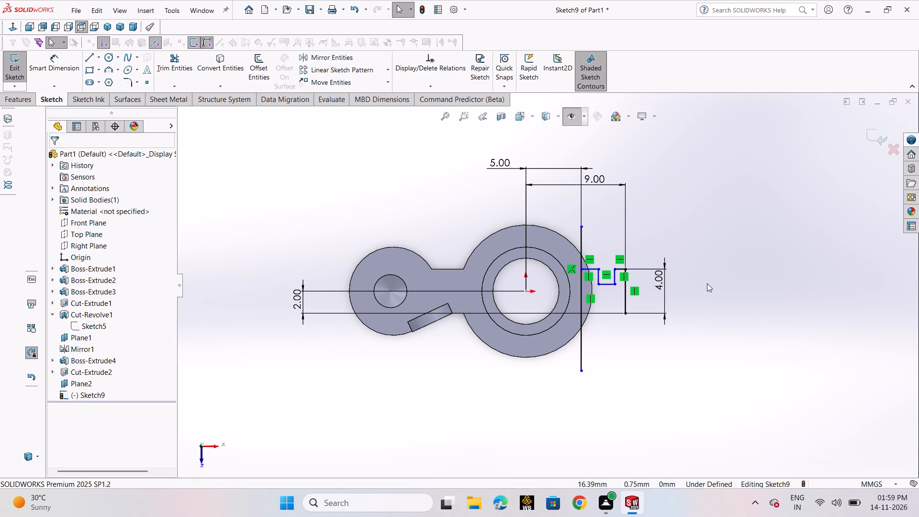
Dimension the upper chain's outermost horizontal segment and the notch's bottom segment as 1 mm each.
{"action": "left_click", "coordinate": [68, 75]}
{"action": "scroll", "coordinate": [602, 270], "scroll_direction": "down", "scroll_amount": 1}
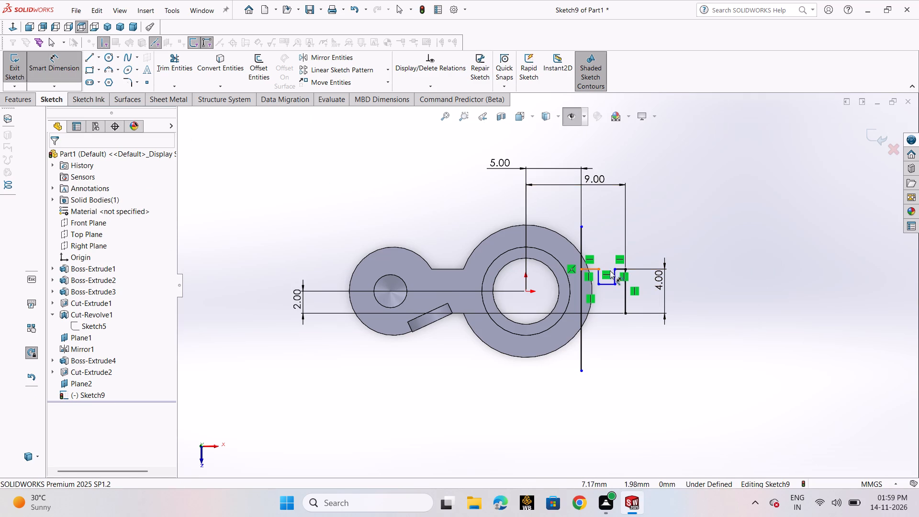
{"action": "scroll", "coordinate": [610, 270], "scroll_direction": "down", "scroll_amount": 2}
{"action": "left_click", "coordinate": [619, 269]}
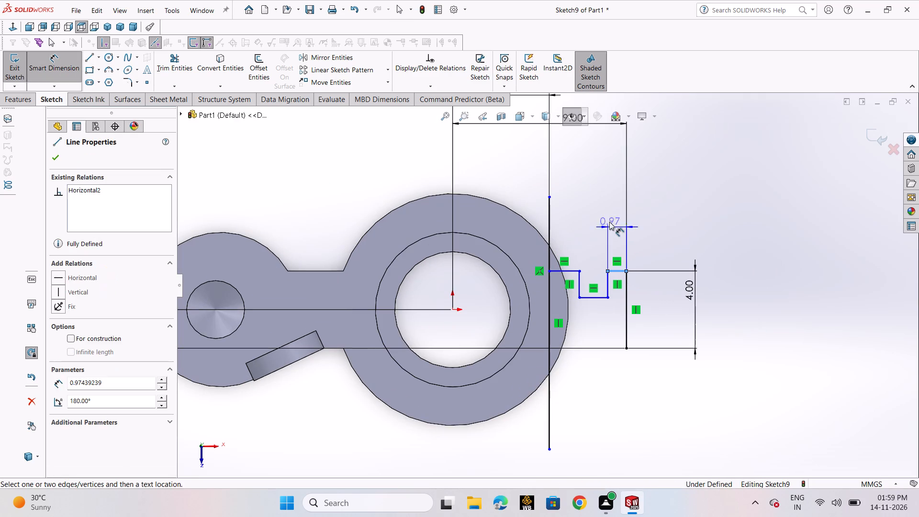
{"action": "left_click", "coordinate": [609, 221]}
{"action": "key", "text": "1"}
{"action": "key", "text": "Return"}
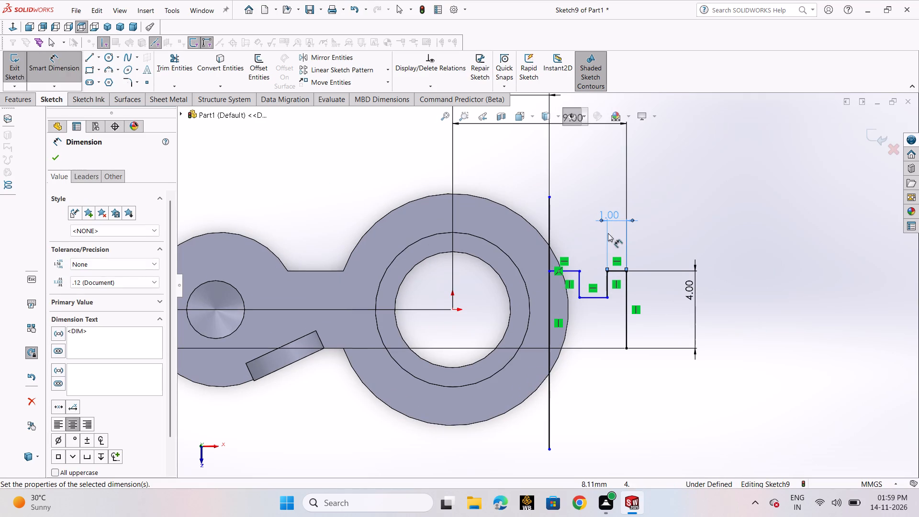
{"action": "left_click", "coordinate": [595, 298]}
{"action": "left_click", "coordinate": [594, 327]}
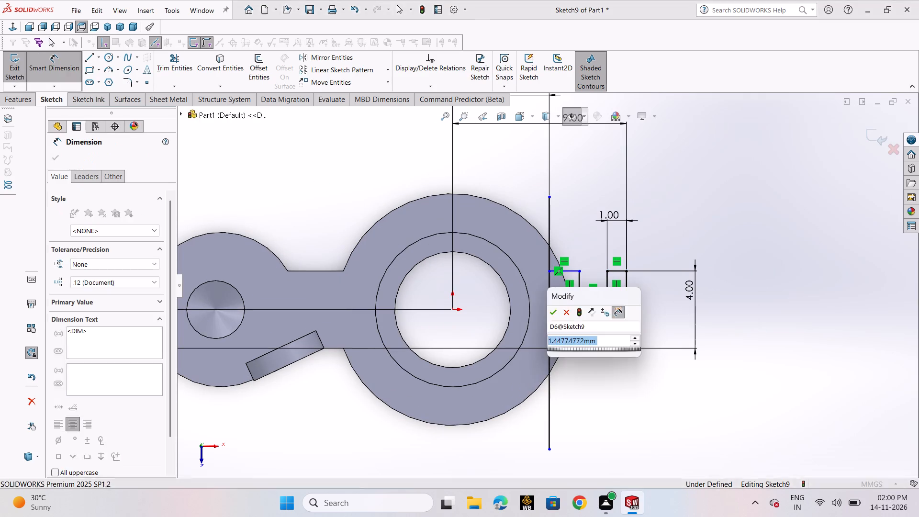
{"action": "key", "text": "1"}
{"action": "key", "text": "Return"}
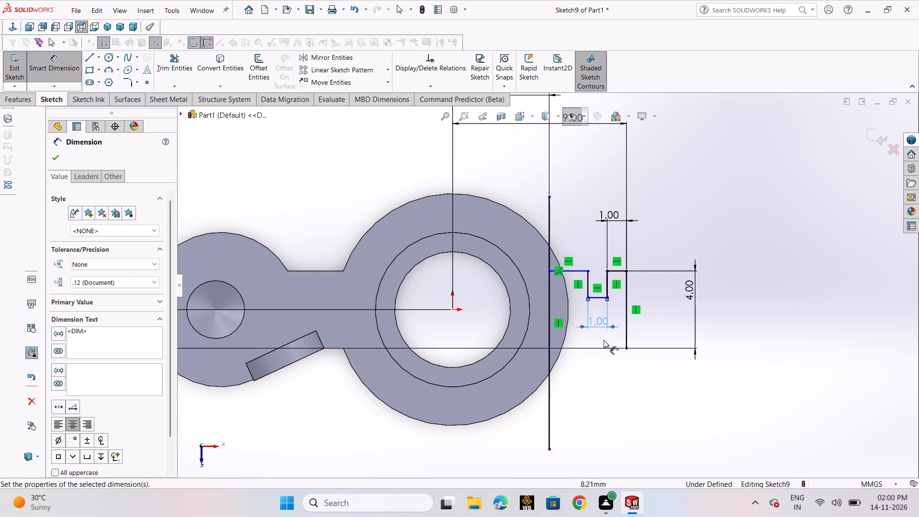
{"action": "left_click", "coordinate": [60, 159]}
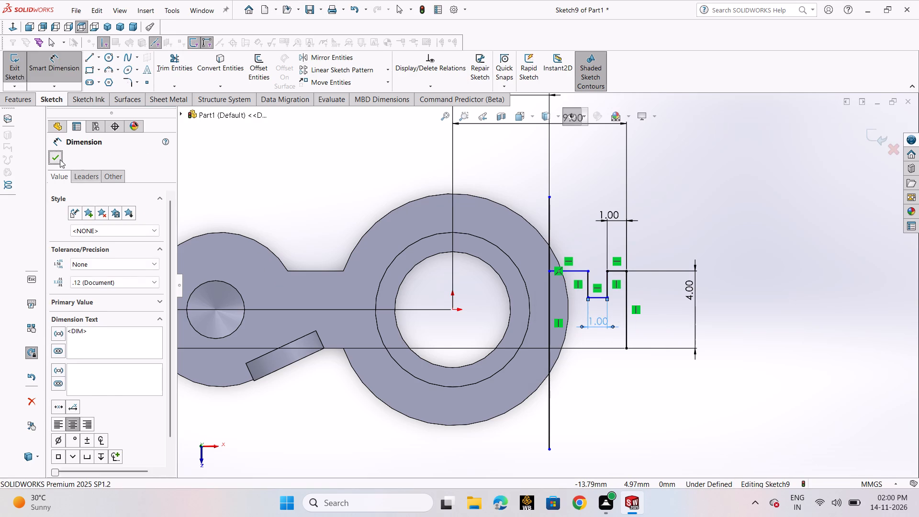
Sketch stepped lines from the 4 mm line's lower endpoint towards the long vertical line, with an upward notch about 1 mm wide and deep.
{"action": "left_click", "coordinate": [96, 67]}
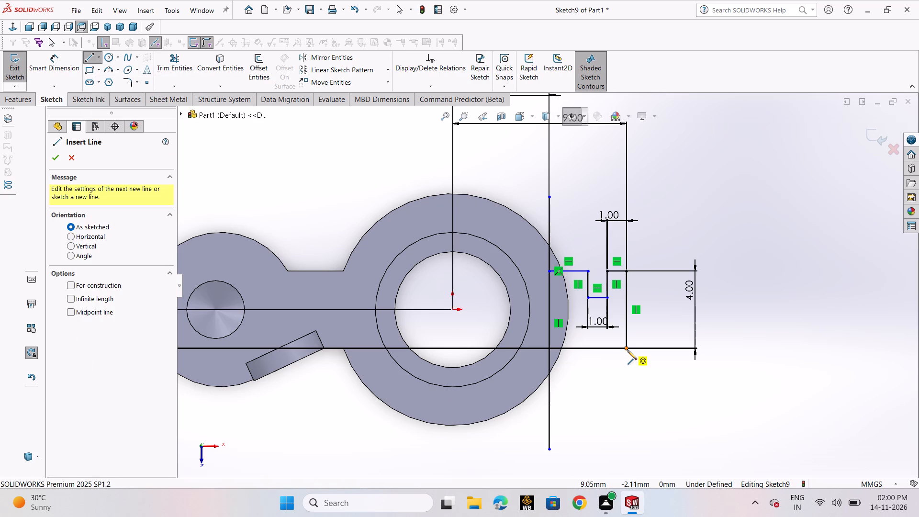
{"action": "left_click", "coordinate": [628, 350]}
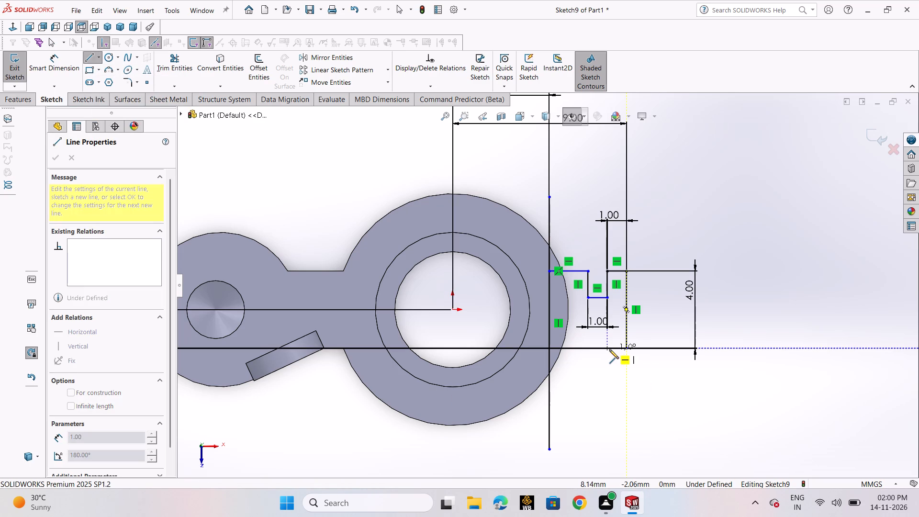
{"action": "left_click", "coordinate": [609, 349]}
{"action": "left_click", "coordinate": [608, 328]}
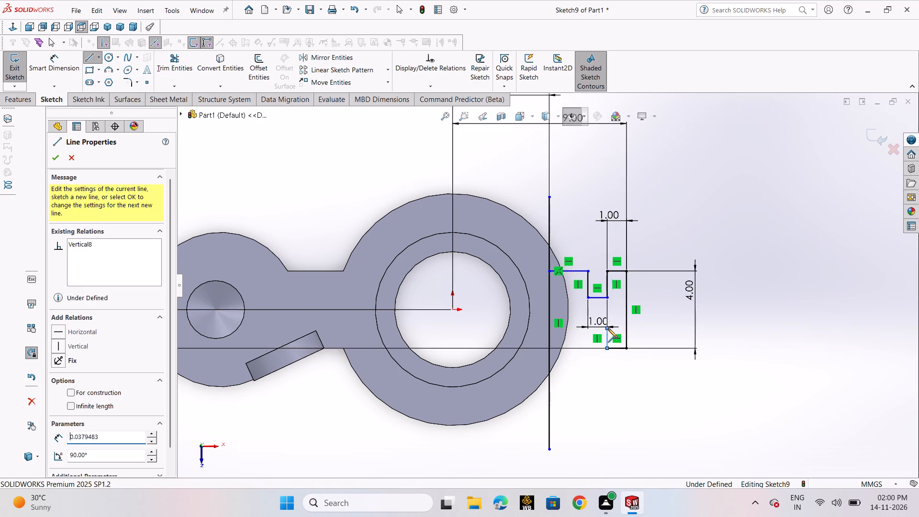
{"action": "left_click", "coordinate": [589, 328]}
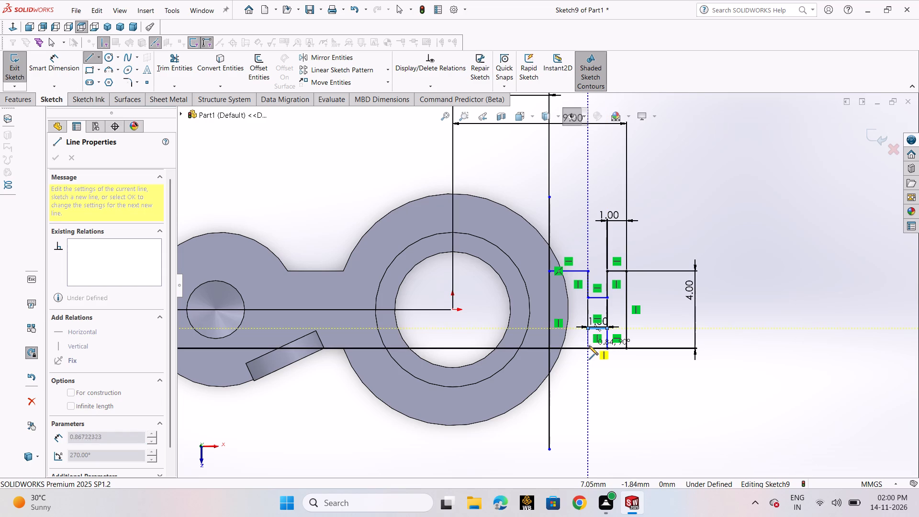
{"action": "left_click", "coordinate": [589, 347]}
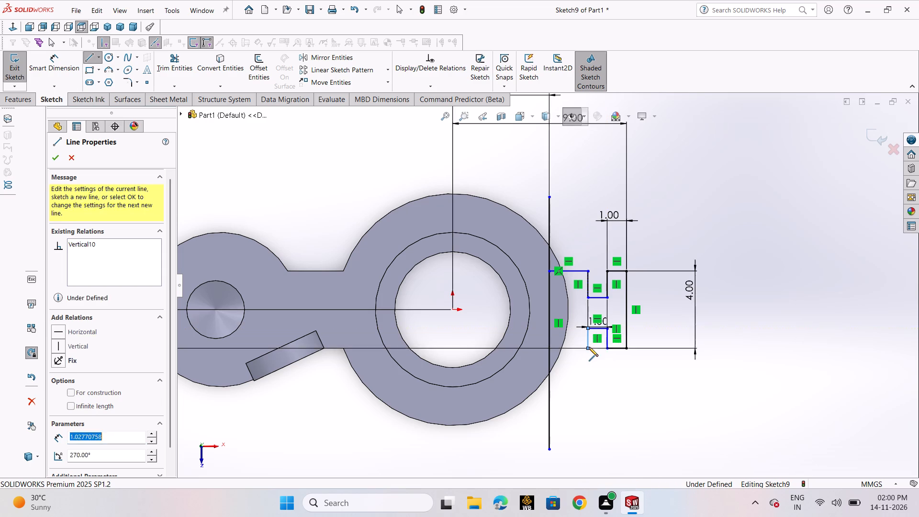
{"action": "left_click", "coordinate": [553, 349]}
{"action": "right_click", "coordinate": [553, 349]}
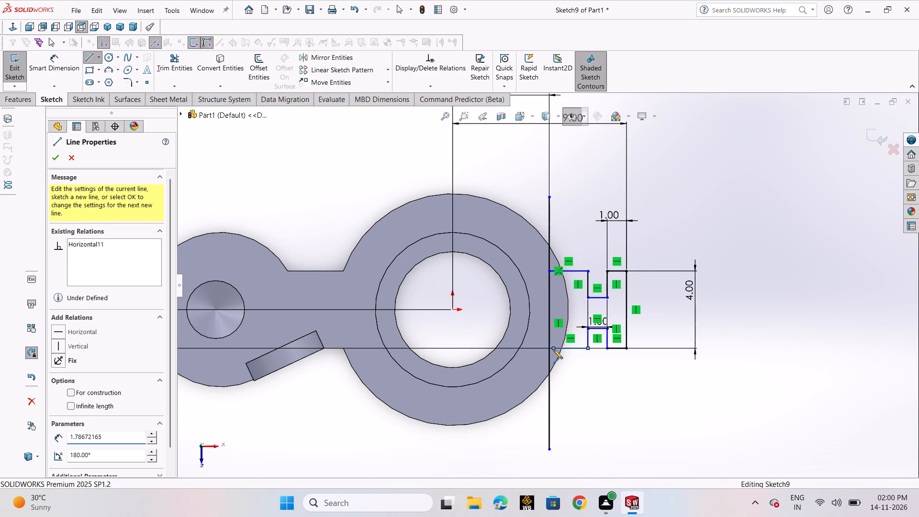
{"action": "left_click", "coordinate": [581, 356]}
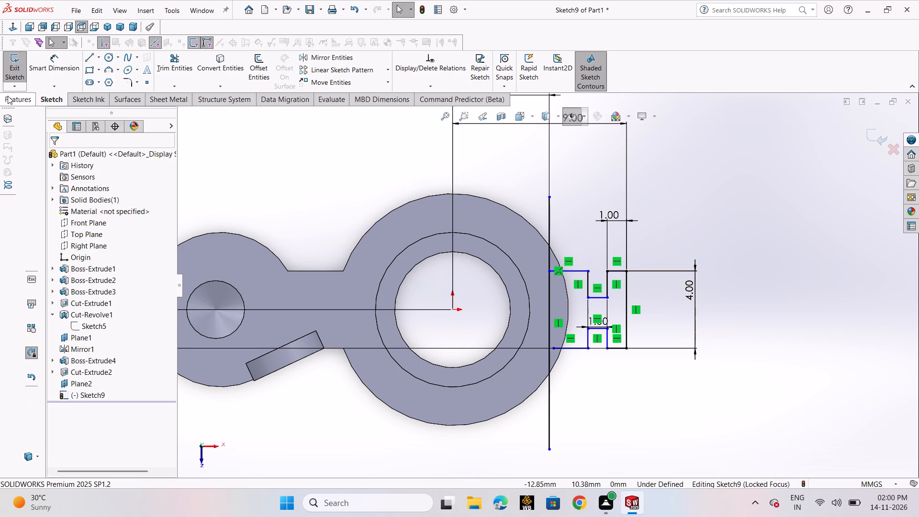
Dimension the lower chain's outermost horizontal segment and its notch's horizontal segment as 1 mm each.
{"action": "left_click", "coordinate": [54, 67]}
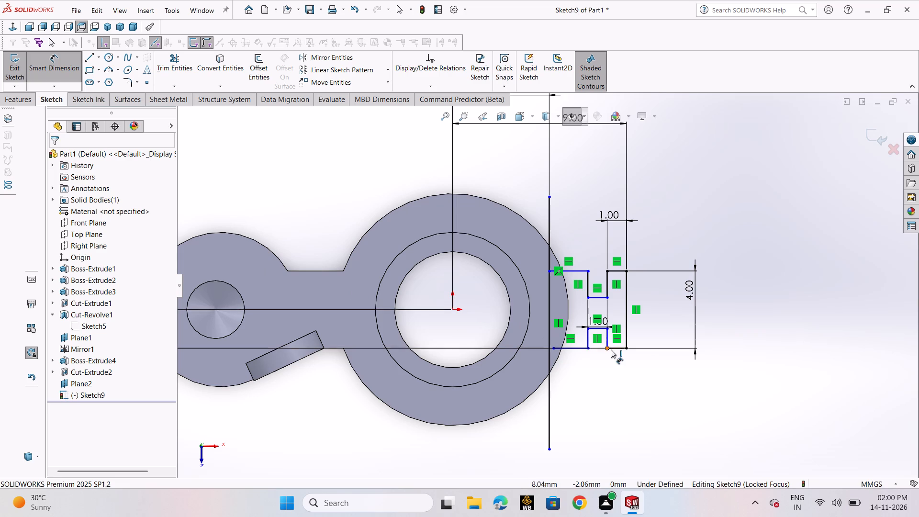
{"action": "left_click", "coordinate": [613, 349]}
{"action": "left_click", "coordinate": [615, 371]}
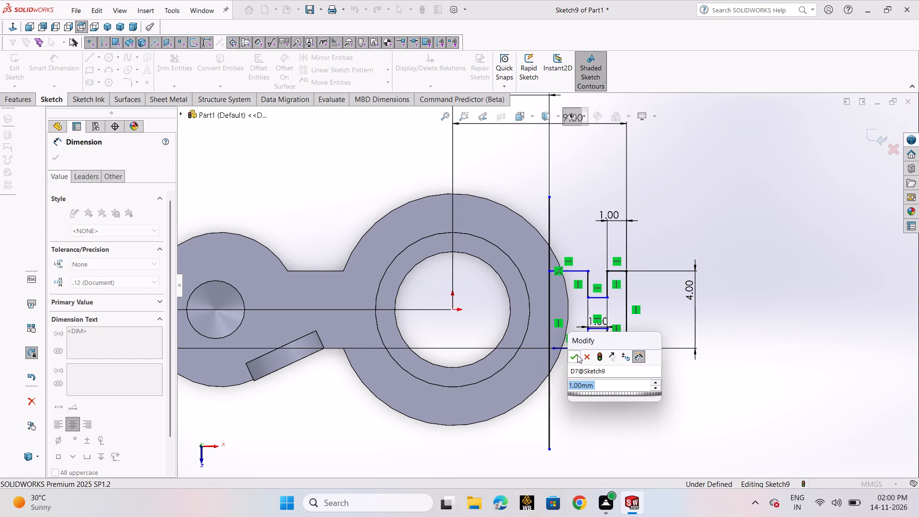
{"action": "left_click", "coordinate": [574, 356]}
{"action": "left_click", "coordinate": [596, 328]}
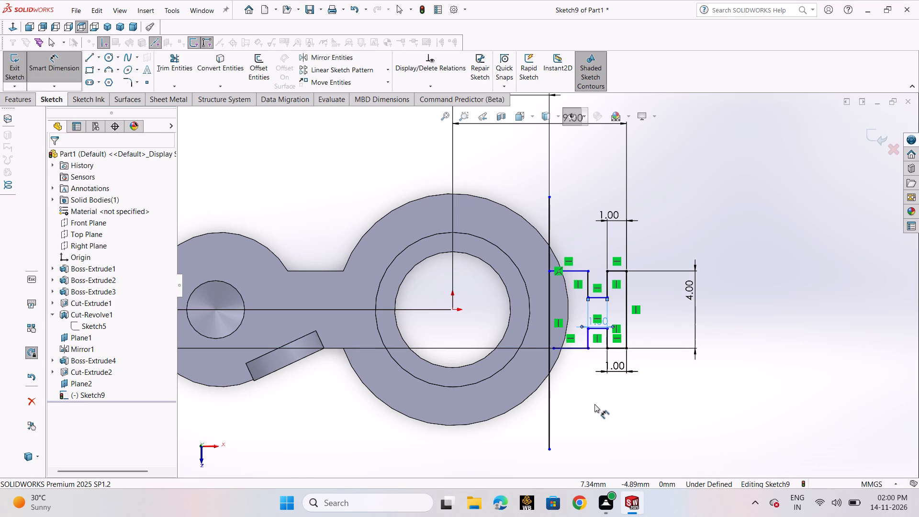
{"action": "left_click", "coordinate": [599, 331]}
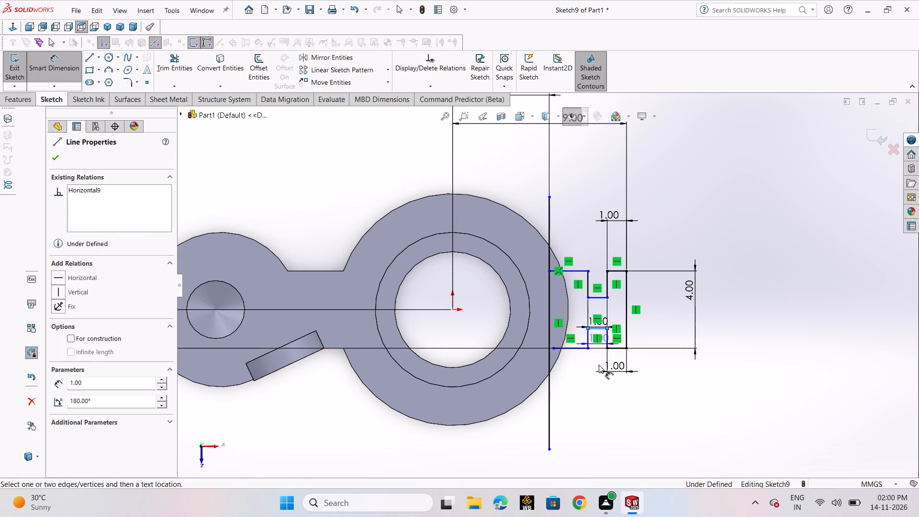
{"action": "left_click", "coordinate": [598, 415]}
{"action": "left_click", "coordinate": [555, 399]}
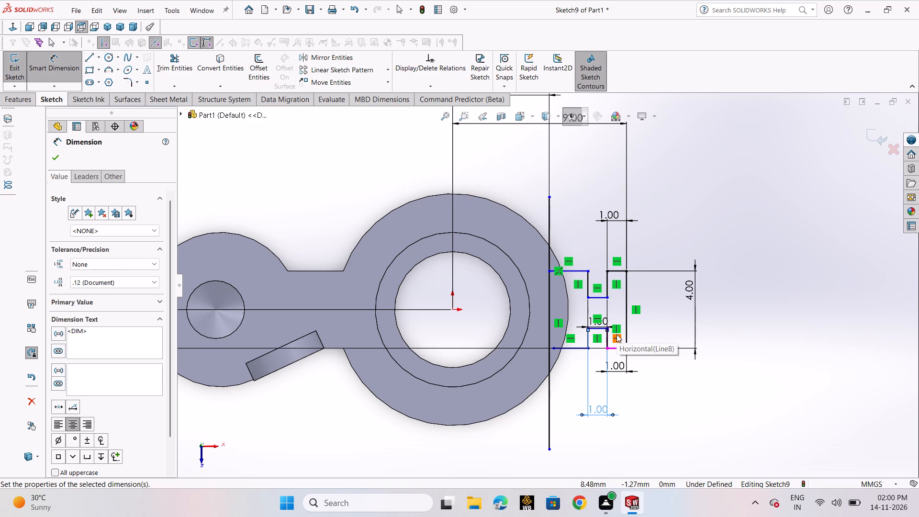
Dimension the inner vertical sides of the upper and lower notches as 1 mm each.
{"action": "scroll", "coordinate": [612, 345], "scroll_direction": "down", "scroll_amount": 4}
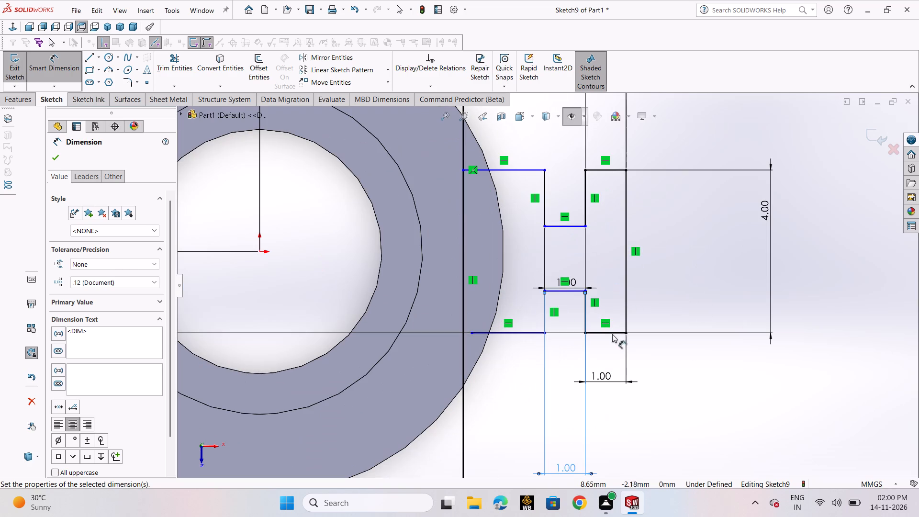
{"action": "left_click", "coordinate": [583, 203]}
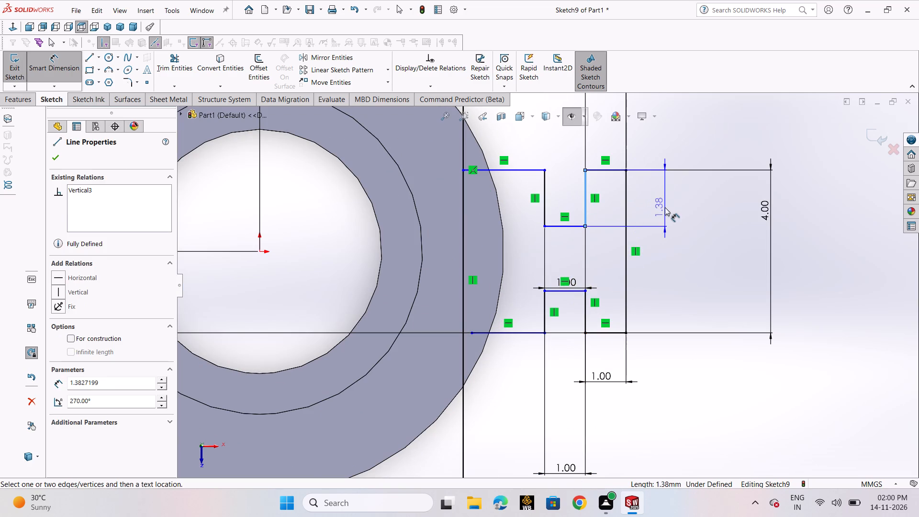
{"action": "left_click", "coordinate": [665, 207]}
{"action": "key", "text": "1"}
{"action": "key", "text": "Return"}
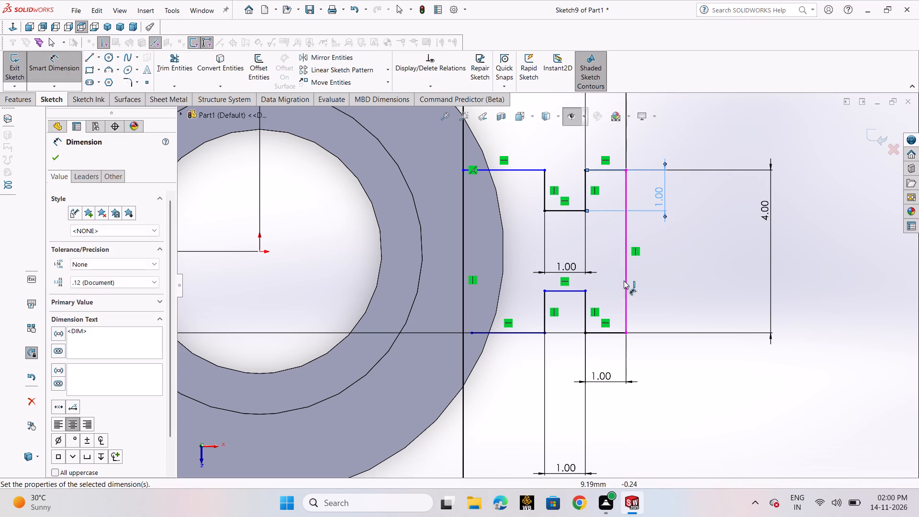
{"action": "left_click", "coordinate": [584, 305]}
{"action": "left_click", "coordinate": [678, 299]}
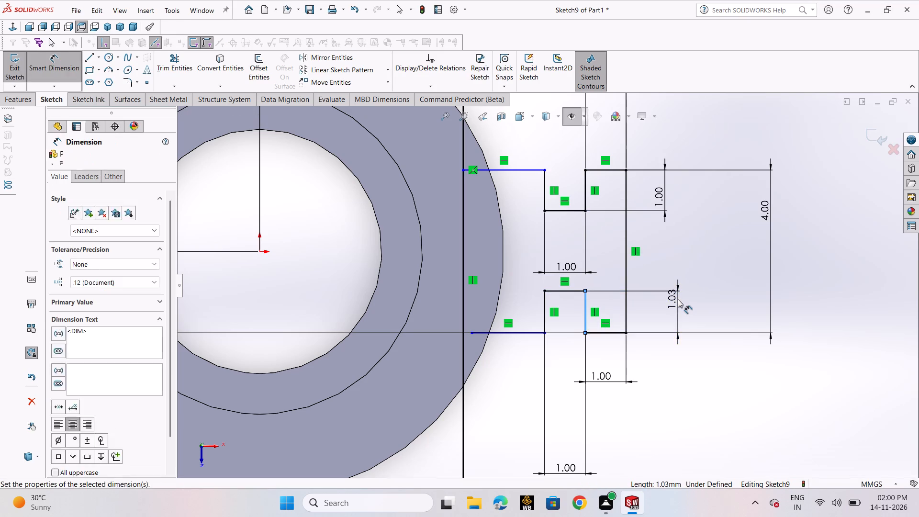
{"action": "key", "text": "1"}
{"action": "key", "text": "Return"}
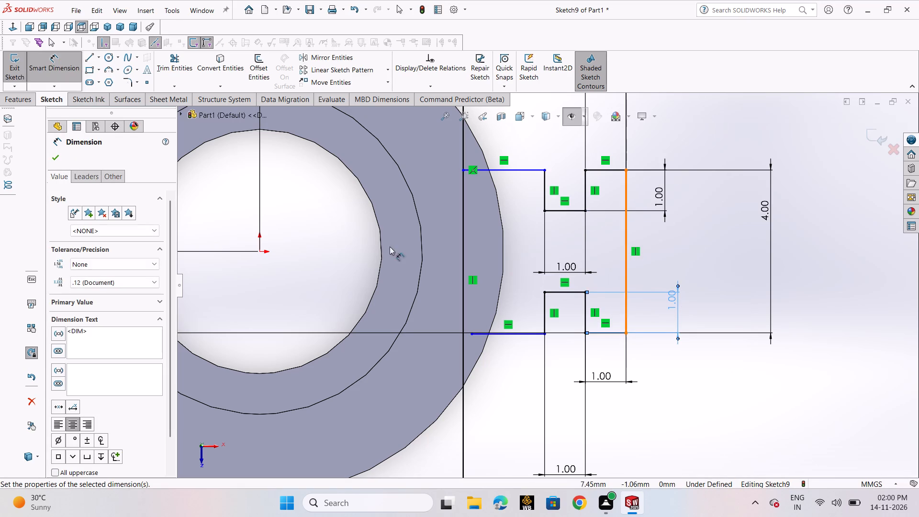
{"action": "left_click", "coordinate": [49, 158]}
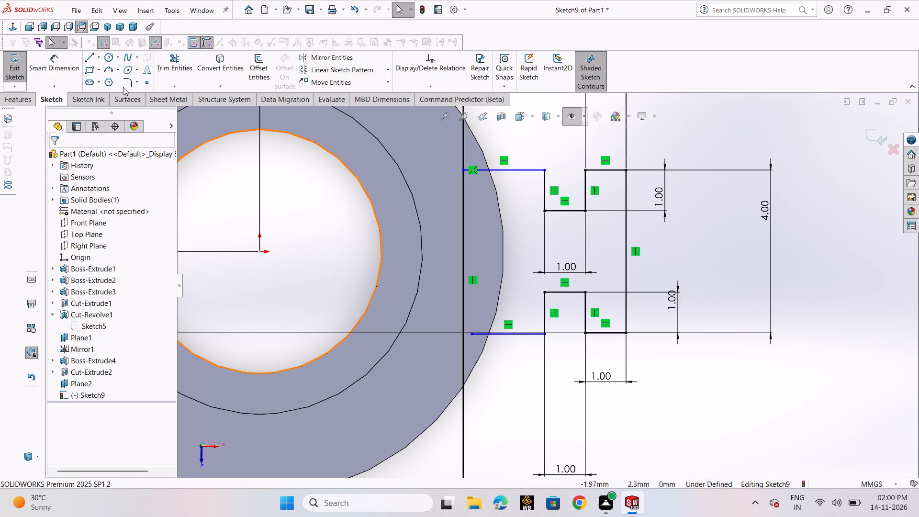
Convert the large cylinder's outer circular edge into the sketch.
{"action": "left_click", "coordinate": [236, 72]}
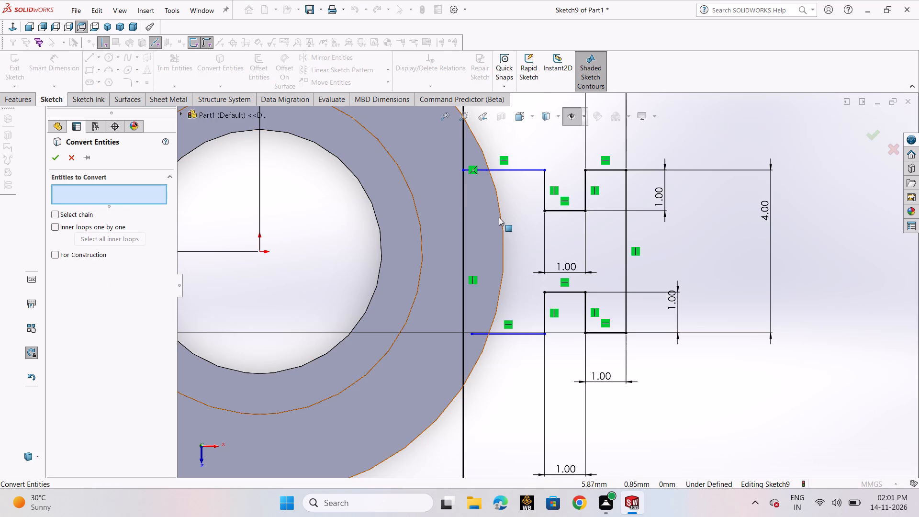
{"action": "left_click", "coordinate": [501, 222]}
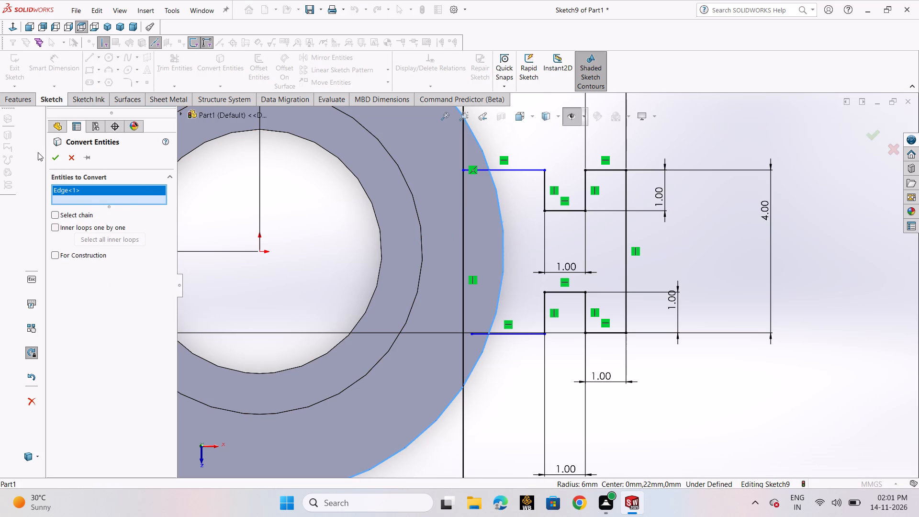
{"action": "left_click", "coordinate": [56, 161]}
Trim the converted circle beyond and between the chains, the long vertical line's ends outside it, and the horizontal ends inside it.
{"action": "left_click", "coordinate": [166, 72]}
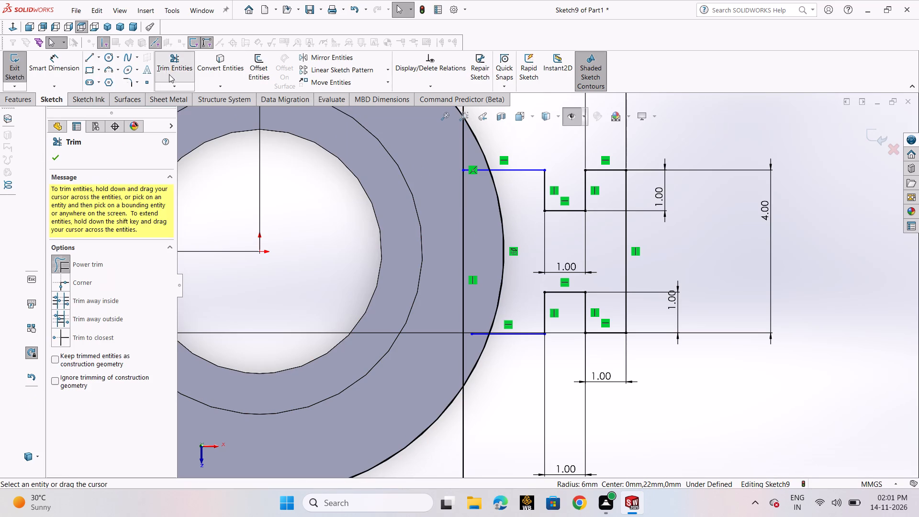
{"action": "scroll", "coordinate": [453, 145], "scroll_direction": "up", "scroll_amount": 1}
{"action": "left_click_drag", "start_coordinate": [493, 128], "coordinate": [454, 139]}
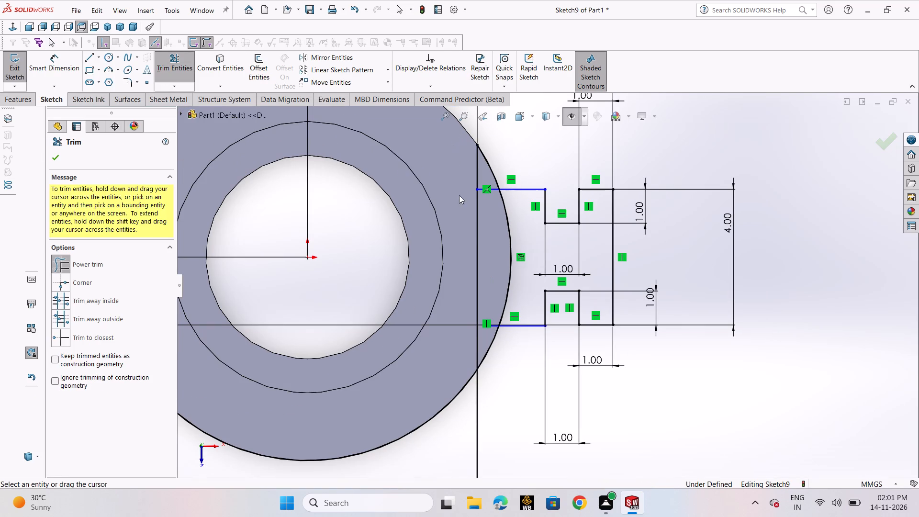
{"action": "left_click_drag", "start_coordinate": [460, 359], "coordinate": [495, 380]}
{"action": "scroll", "coordinate": [497, 333], "scroll_direction": "down", "scroll_amount": 3}
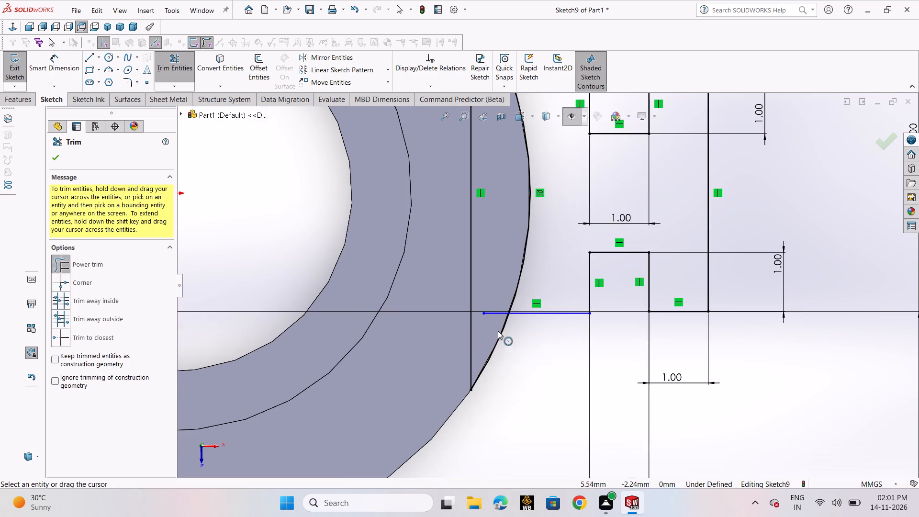
{"action": "left_click_drag", "start_coordinate": [491, 279], "coordinate": [486, 321]}
{"action": "left_click_drag", "start_coordinate": [523, 224], "coordinate": [527, 217]}
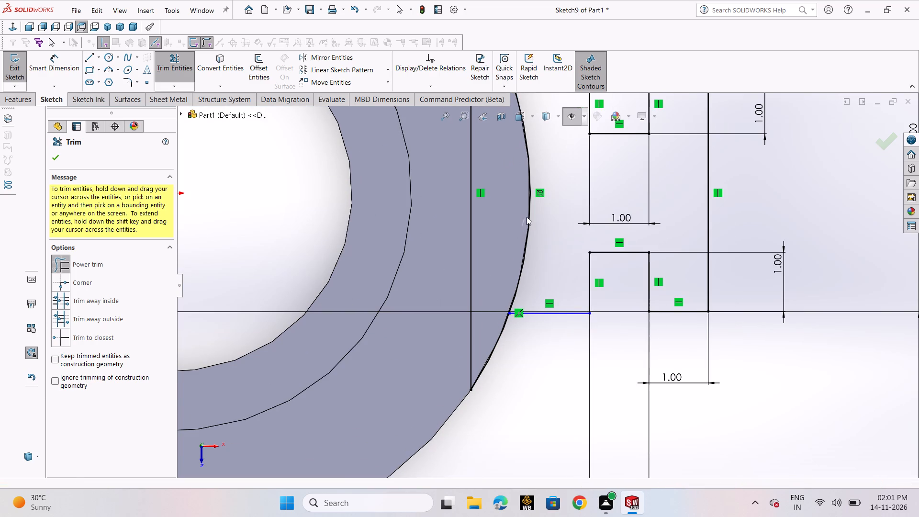
{"action": "left_click_drag", "start_coordinate": [527, 217], "coordinate": [530, 212]}
{"action": "scroll", "coordinate": [532, 212], "scroll_direction": "up", "scroll_amount": 4}
{"action": "scroll", "coordinate": [533, 176], "scroll_direction": "down", "scroll_amount": 5}
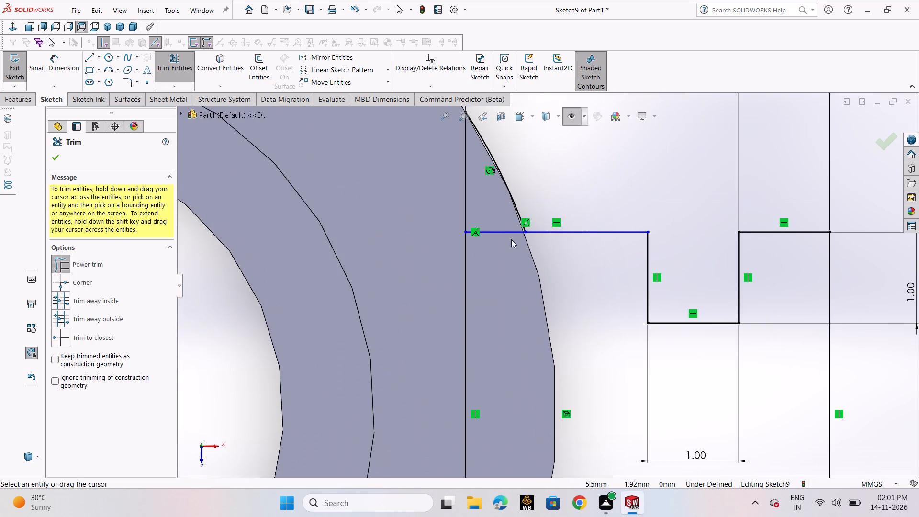
{"action": "left_click_drag", "start_coordinate": [494, 251], "coordinate": [494, 218]}
{"action": "scroll", "coordinate": [511, 270], "scroll_direction": "up", "scroll_amount": 6}
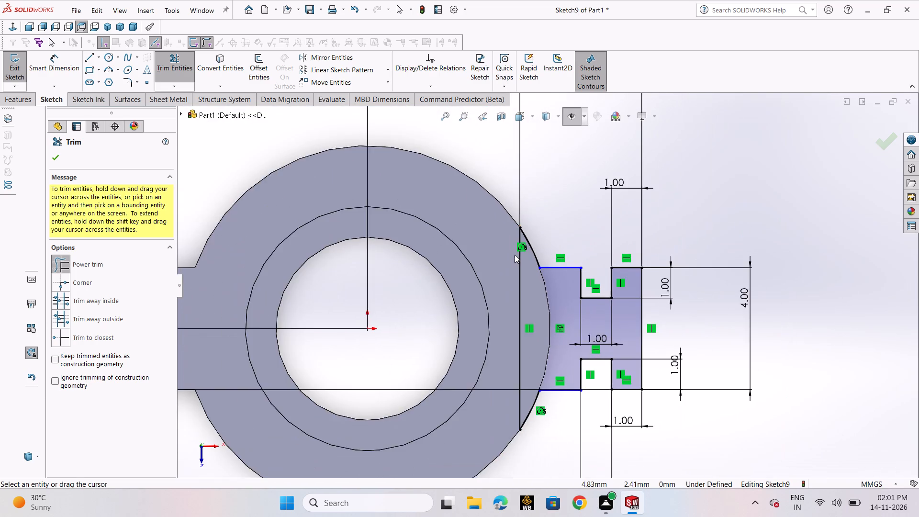
{"action": "scroll", "coordinate": [515, 255], "scroll_direction": "up", "scroll_amount": 2}
{"action": "left_click", "coordinate": [57, 158]}
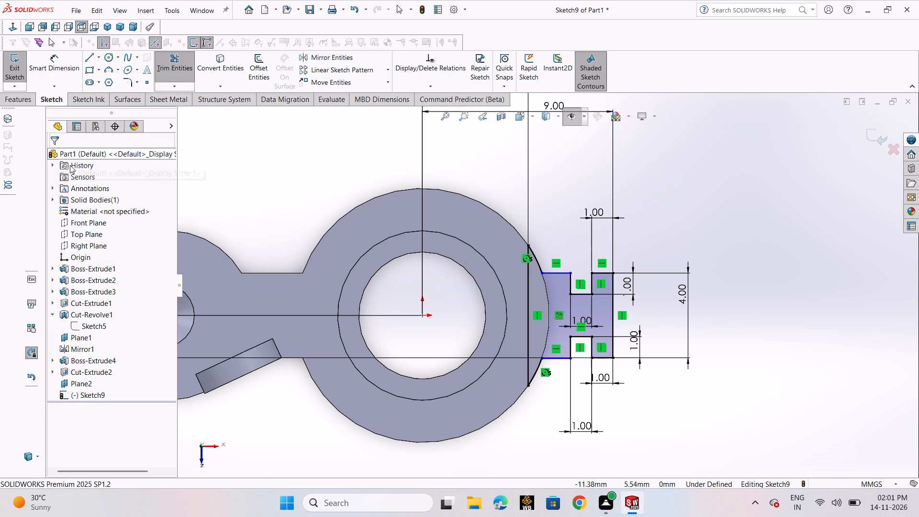
Extrude the notched profile as a blind 3 mm merged boss in the reversed direction, downward from the offset plane.
{"action": "scroll", "coordinate": [776, 311], "scroll_direction": "up", "scroll_amount": 1}
{"action": "middle_click_drag", "start_coordinate": [709, 348], "coordinate": [708, 317]}
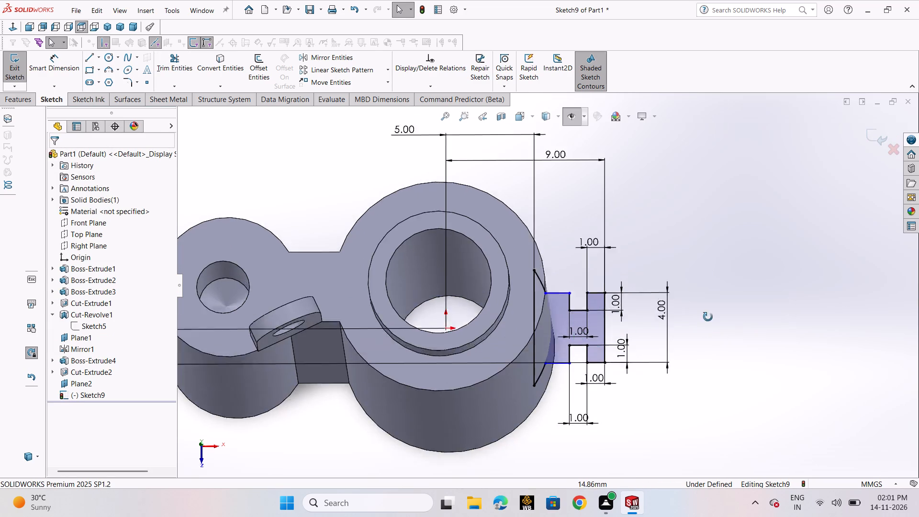
{"action": "middle_click_drag", "start_coordinate": [708, 317], "coordinate": [706, 278]}
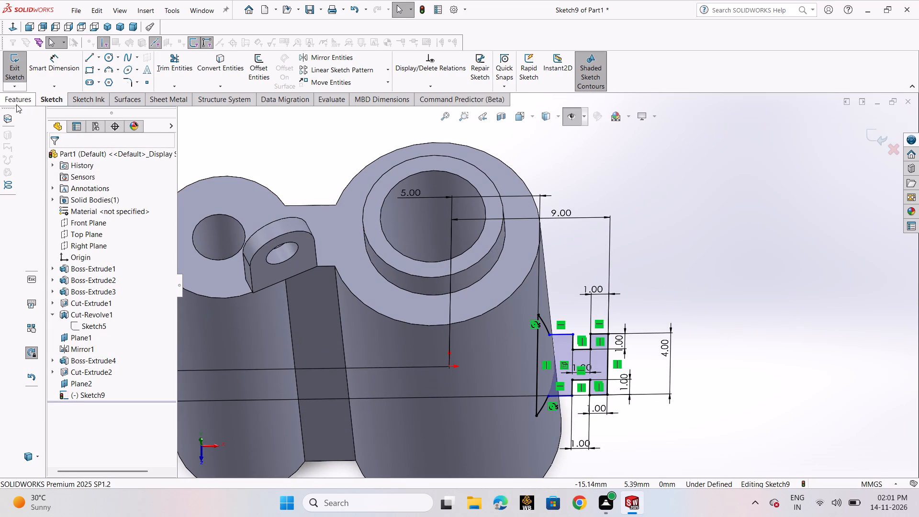
{"action": "left_click", "coordinate": [16, 102]}
{"action": "left_click", "coordinate": [15, 76]}
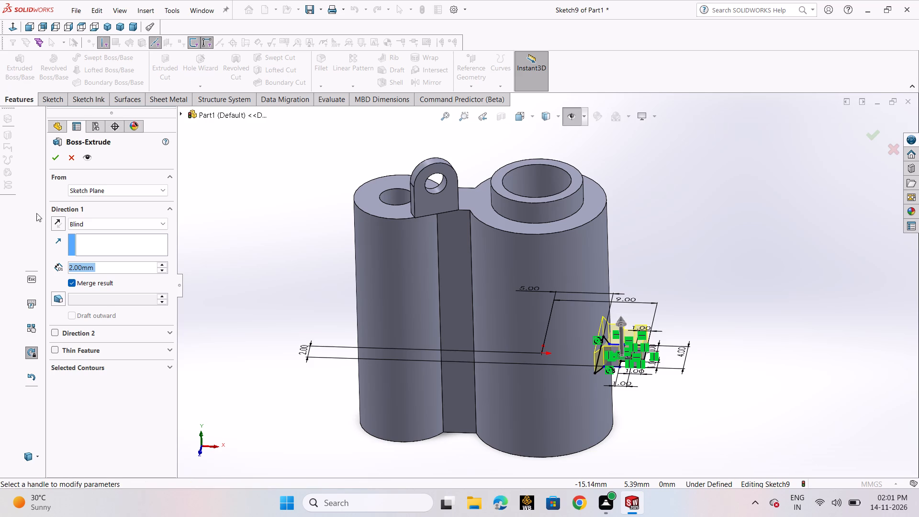
{"action": "left_click", "coordinate": [56, 222]}
{"action": "double_click", "coordinate": [125, 270]}
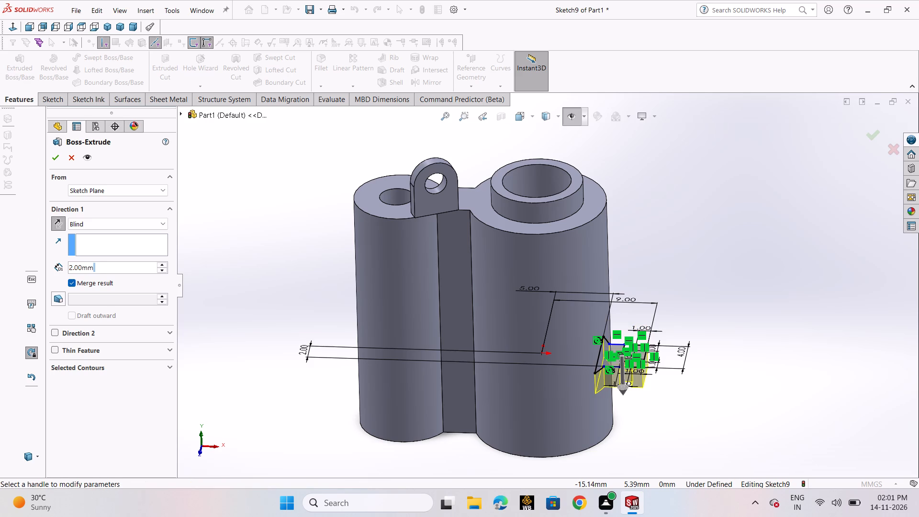
{"action": "key", "text": "3"}
{"action": "key", "text": "Return"}
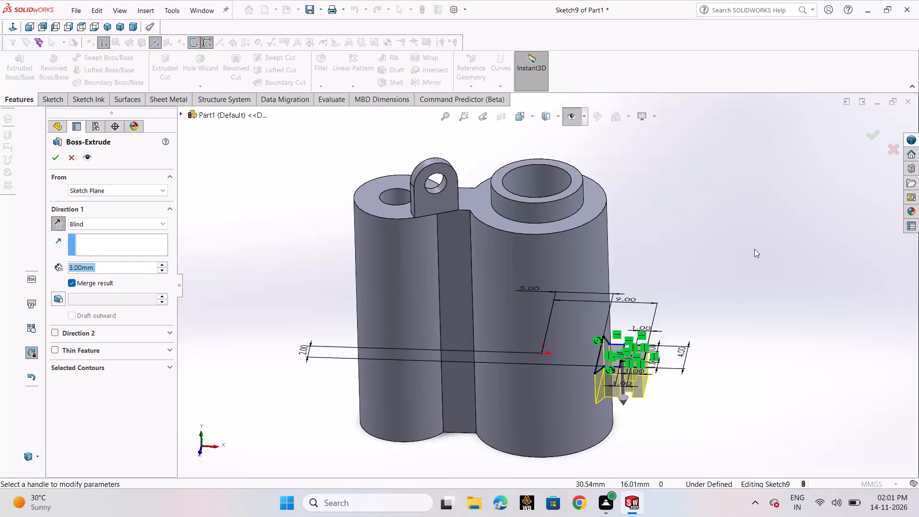
{"action": "left_click", "coordinate": [59, 160]}
{"action": "left_click", "coordinate": [664, 309]}
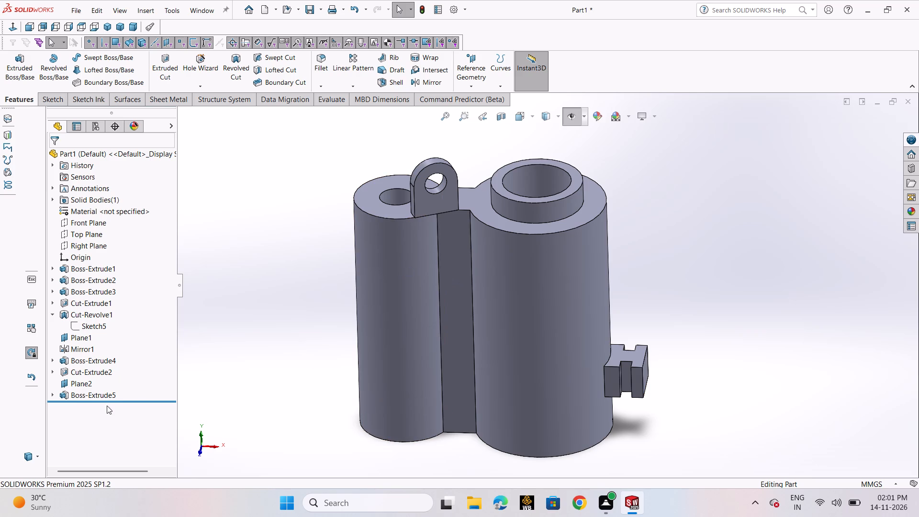
Start a new sketch on Plane2 and convert the notched boss's complete sketch, Sketch9, into it.
{"action": "left_click", "coordinate": [76, 383]}
{"action": "left_click", "coordinate": [91, 371]}
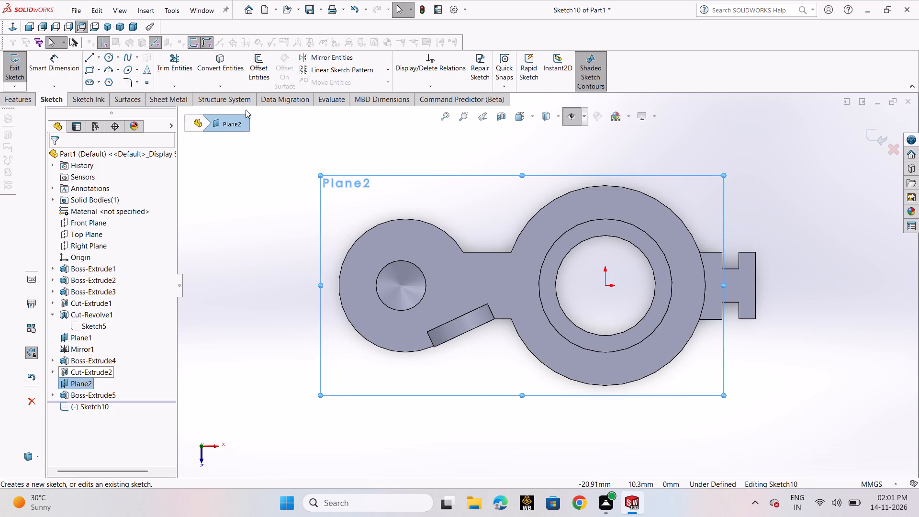
{"action": "left_click", "coordinate": [217, 72]}
{"action": "left_click", "coordinate": [180, 113]}
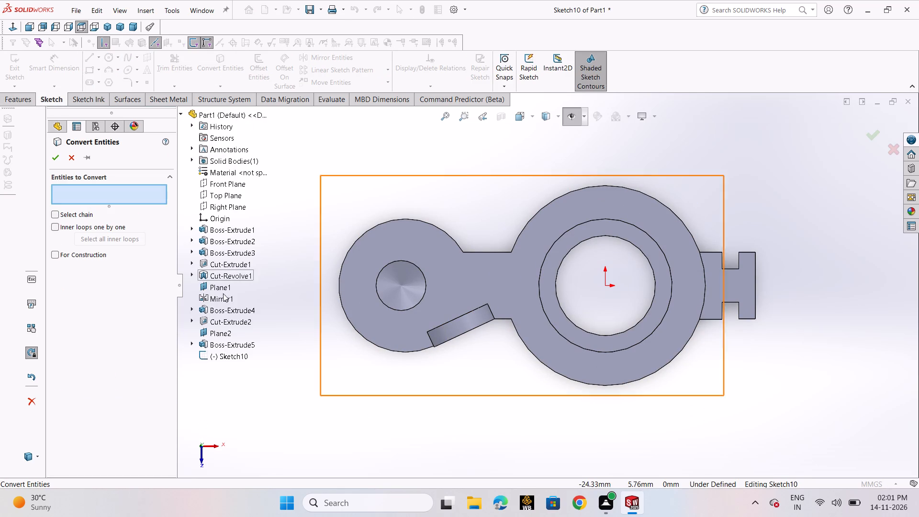
{"action": "left_click", "coordinate": [193, 342]}
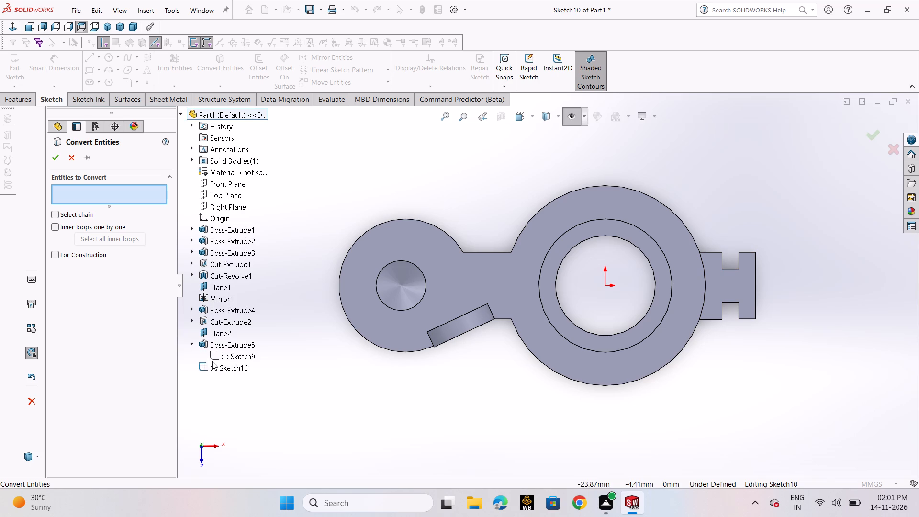
{"action": "left_click", "coordinate": [217, 357]}
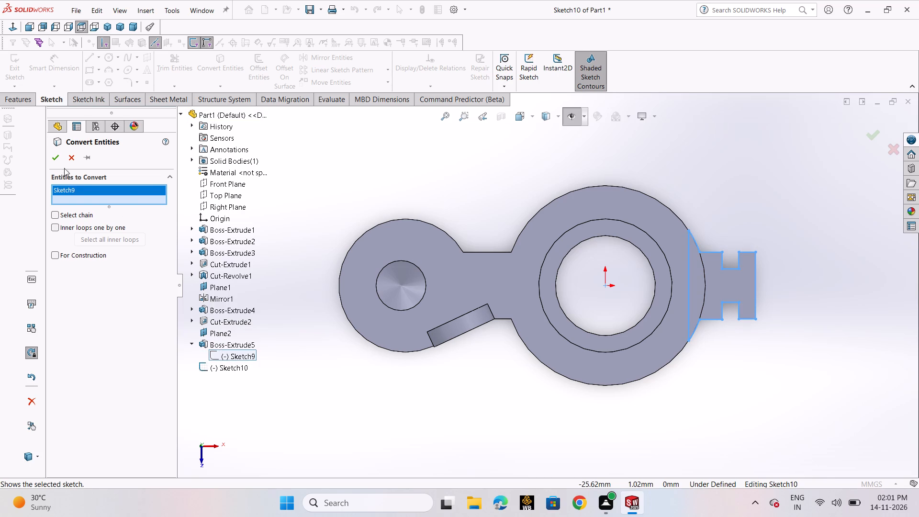
{"action": "left_click", "coordinate": [57, 158]}
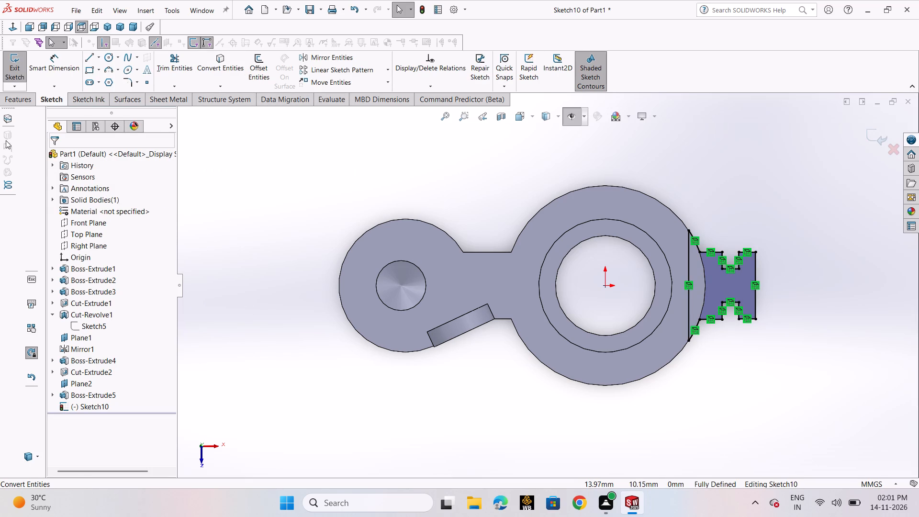
Trim away the converted notched outline outside the large cylinder, keeping only the long vertical line and the two short arcs.
{"action": "left_click", "coordinate": [171, 72]}
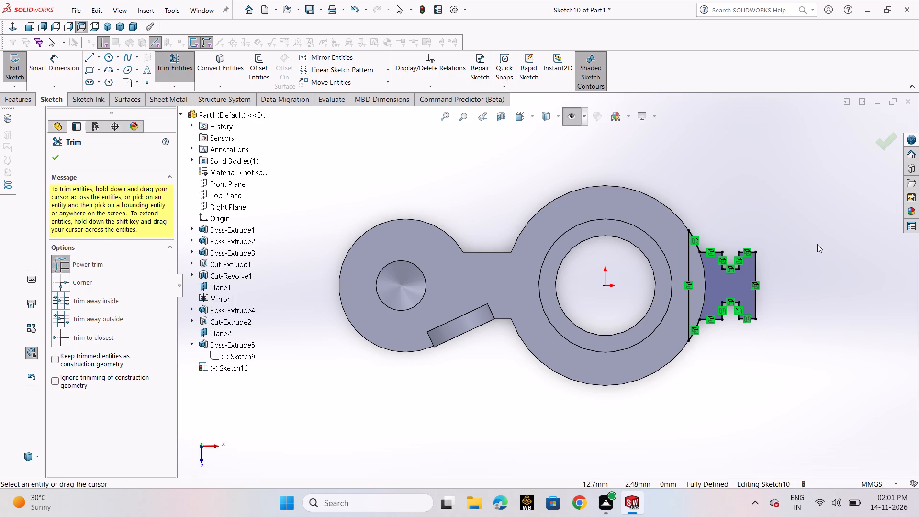
{"action": "left_click_drag", "start_coordinate": [729, 228], "coordinate": [745, 287]}
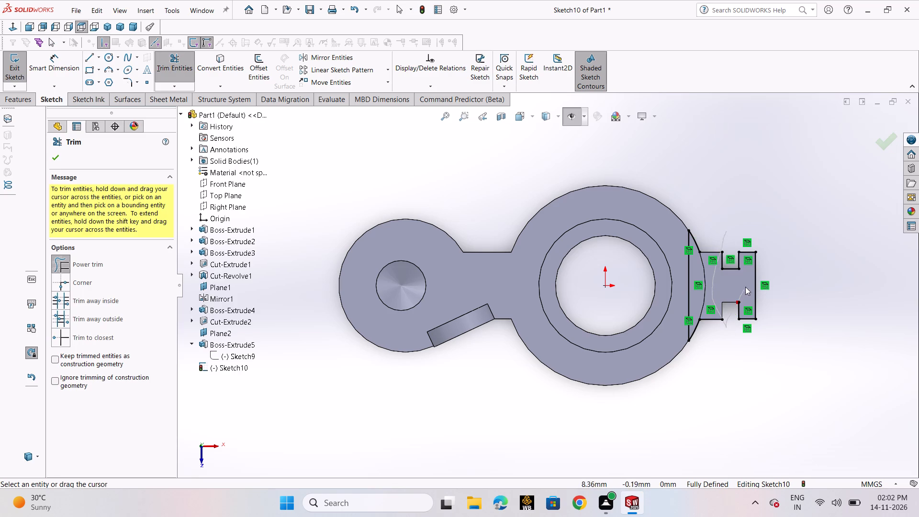
{"action": "left_click_drag", "start_coordinate": [745, 287], "coordinate": [720, 259]}
{"action": "scroll", "coordinate": [738, 257], "scroll_direction": "down", "scroll_amount": 3}
{"action": "left_click_drag", "start_coordinate": [780, 334], "coordinate": [685, 339]}
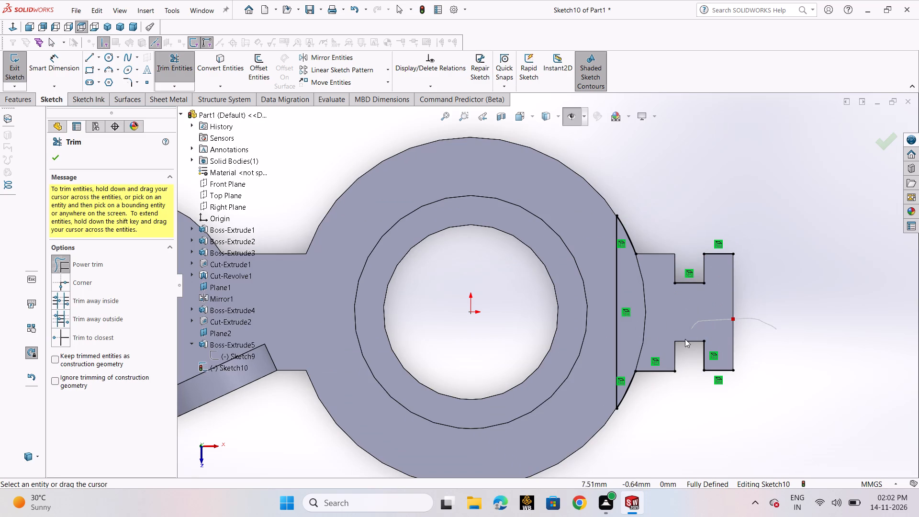
{"action": "left_click_drag", "start_coordinate": [685, 339], "coordinate": [704, 311]}
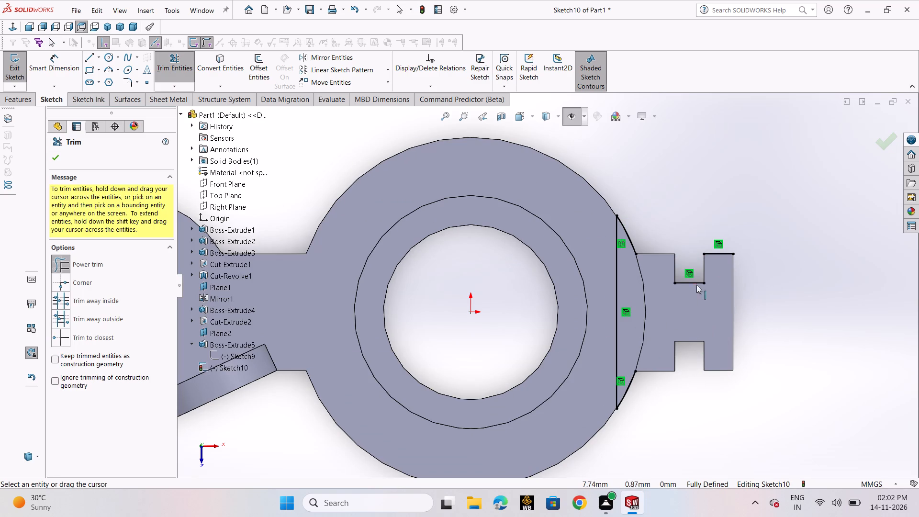
{"action": "left_click_drag", "start_coordinate": [697, 276], "coordinate": [714, 265]}
{"action": "left_click_drag", "start_coordinate": [715, 259], "coordinate": [692, 290]}
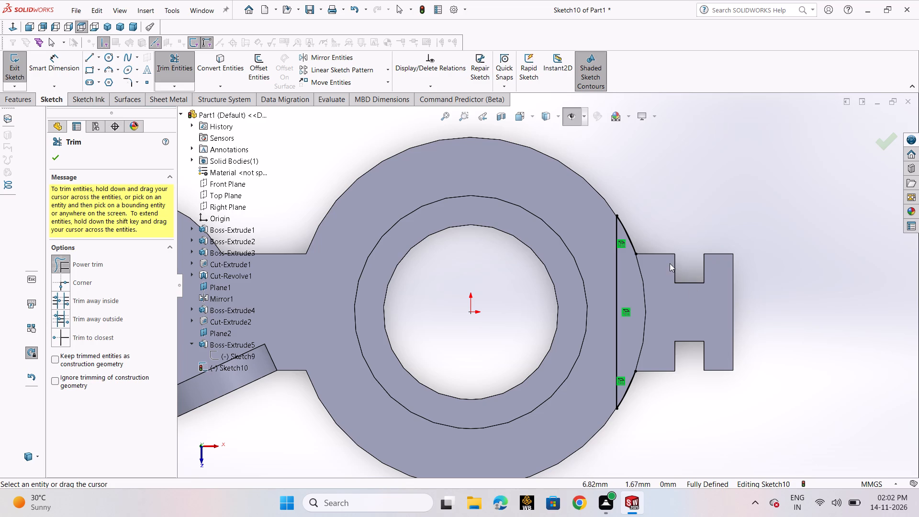
{"action": "left_click", "coordinate": [56, 158]}
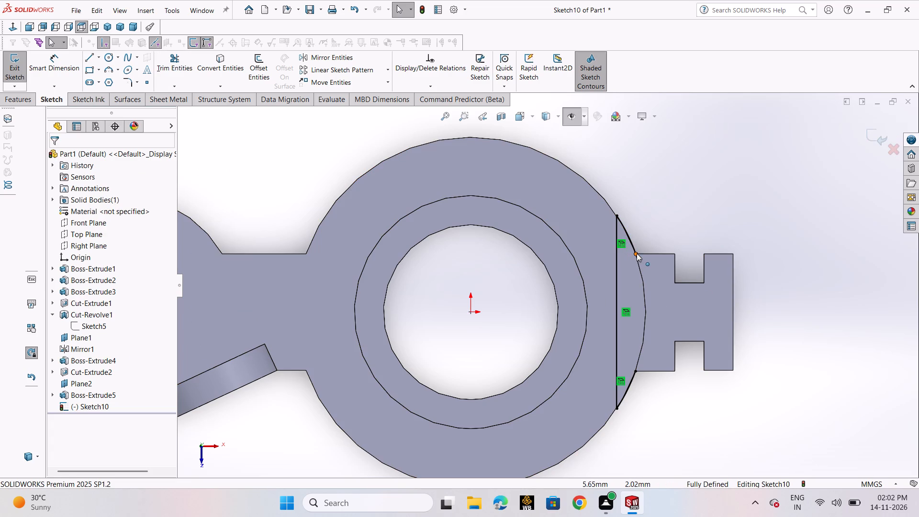
Extend the upper arc along the large cylinder's edge to the lower arc's end, closing the circular-segment profile.
{"action": "left_click_drag", "start_coordinate": [637, 253], "coordinate": [640, 374]}
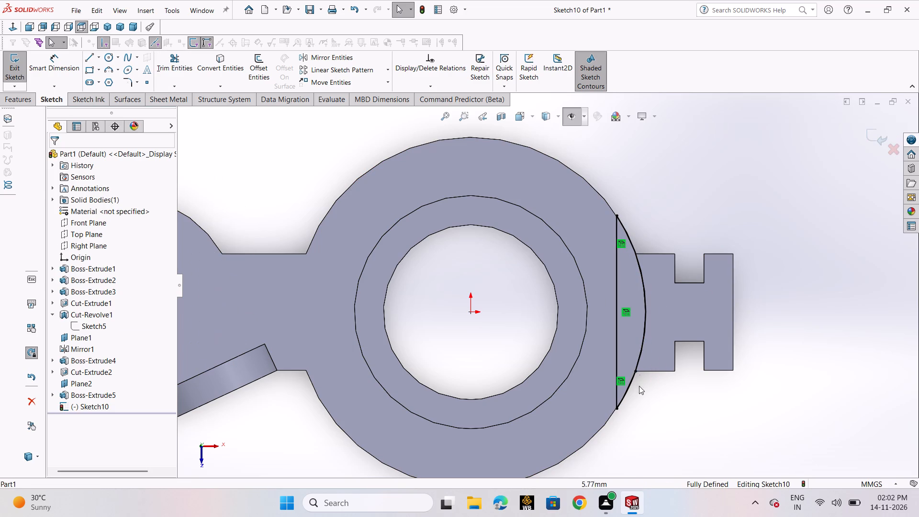
{"action": "left_click", "coordinate": [641, 392]}
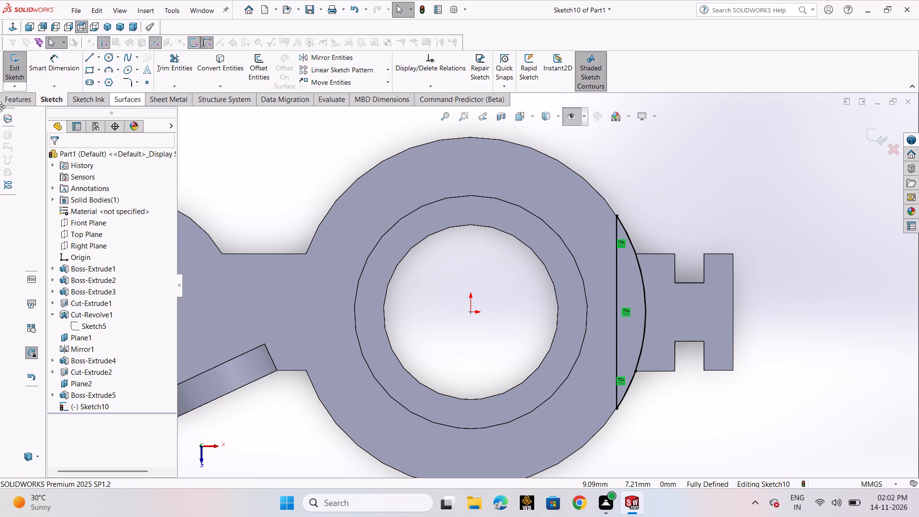
Cut-extrude the segment profile Through All in the reversed direction, upward from Plane2, and show the part in isometric view.
{"action": "left_click", "coordinate": [11, 103]}
{"action": "left_click", "coordinate": [170, 76]}
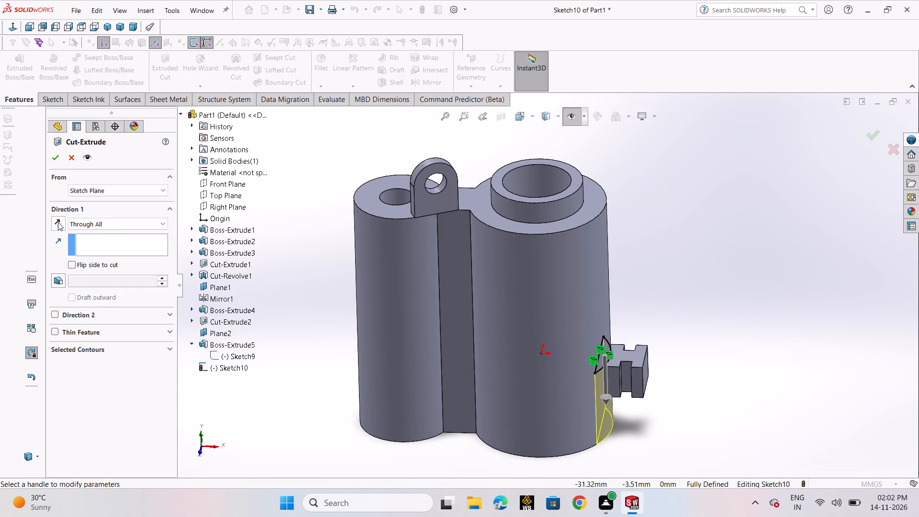
{"action": "left_click", "coordinate": [58, 221]}
{"action": "left_click", "coordinate": [55, 162]}
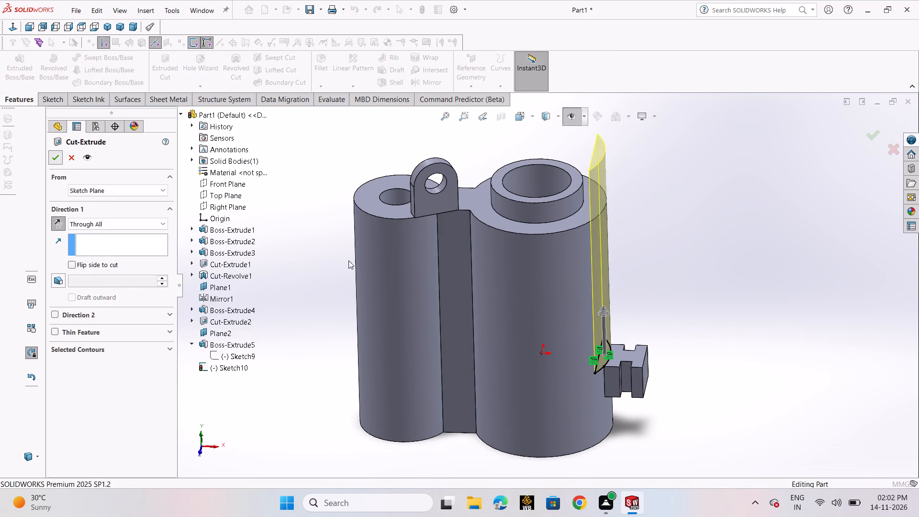
{"action": "left_click", "coordinate": [652, 236]}
{"action": "scroll", "coordinate": [692, 290], "scroll_direction": "up", "scroll_amount": 2}
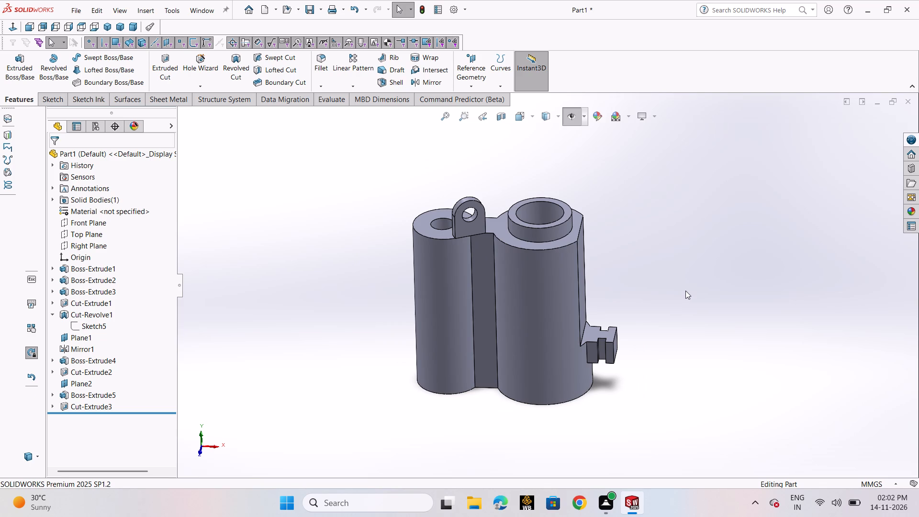
{"action": "key", "text": "ctrl+7"}
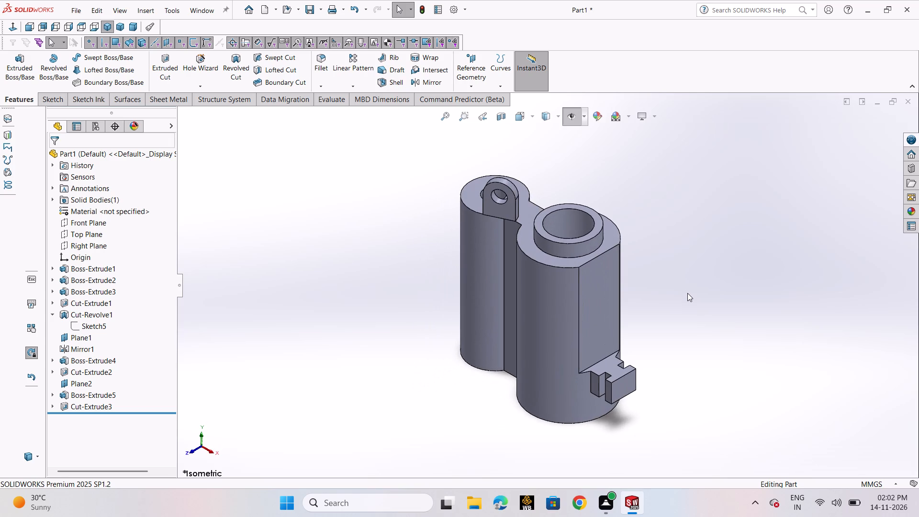
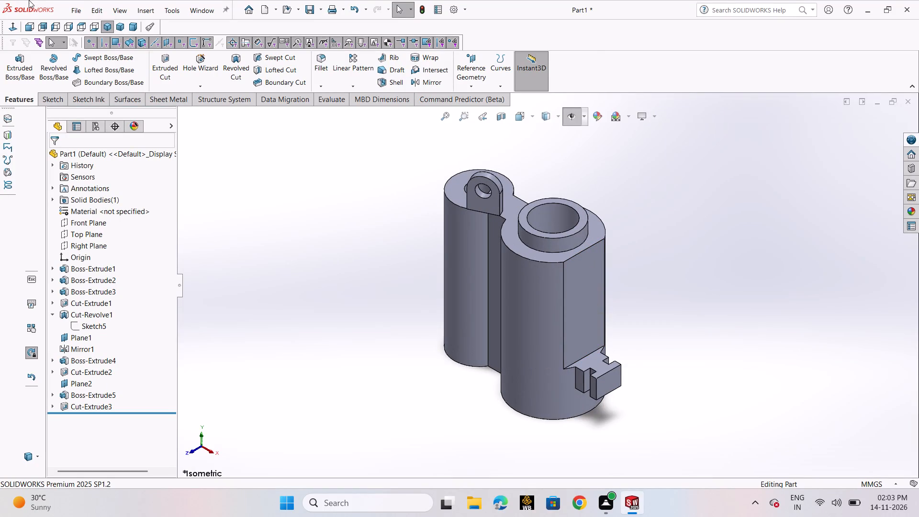
Save the part in the inetenship folder under the name "twin barrel hinge knuckle with eye tab".
{"action": "left_click", "coordinate": [74, 11]}
{"action": "left_click", "coordinate": [113, 133]}
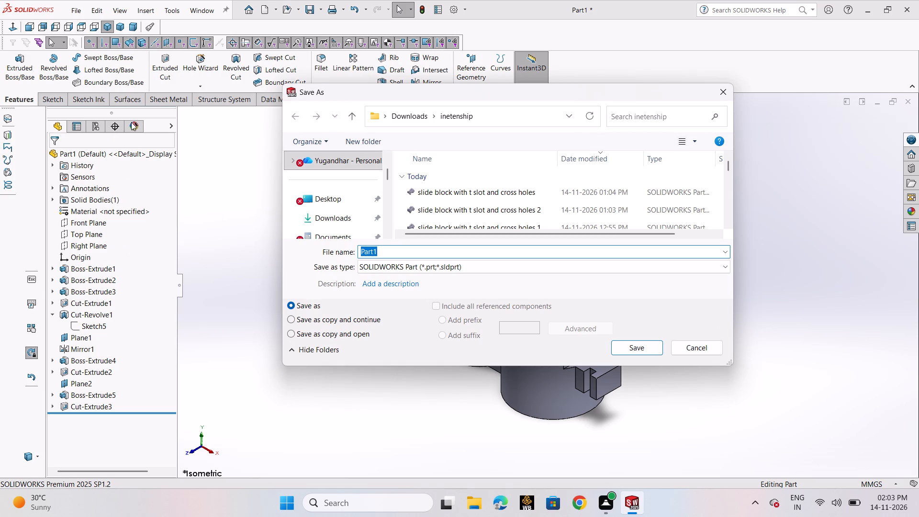
{"action": "key", "text": "BackSpace"}
{"action": "type", "text": "twin"}
{"action": "key", "text": "space"}
{"action": "type", "text": "barrel"}
{"action": "key", "text": "space"}
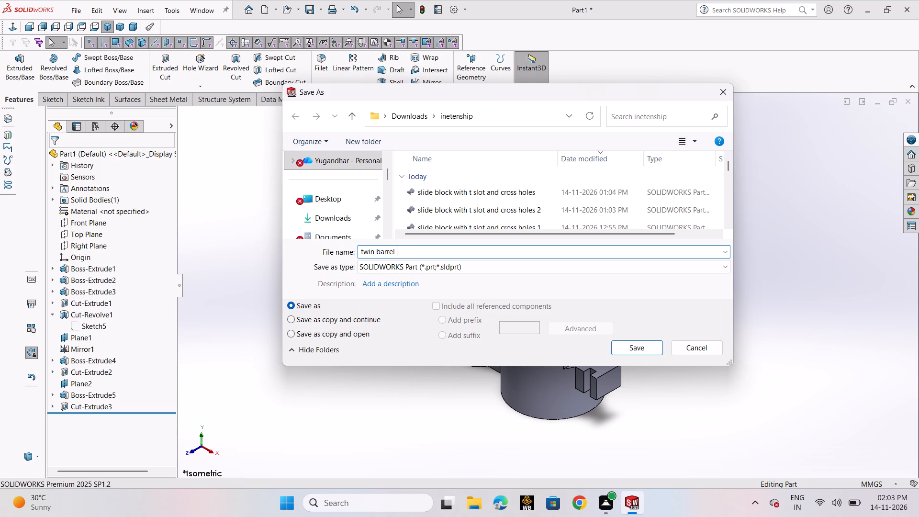
{"action": "key", "text": "h"}
{"action": "key", "text": "n"}
{"action": "key", "text": "BackSpace"}
{"action": "type", "text": "inge"}
{"action": "key", "text": "space"}
{"action": "type", "text": "knu"}
{"action": "type", "text": "ckle"}
{"action": "key", "text": "space"}
{"action": "type", "text": "with"}
{"action": "key", "text": "space"}
{"action": "type", "text": "eye tab"}
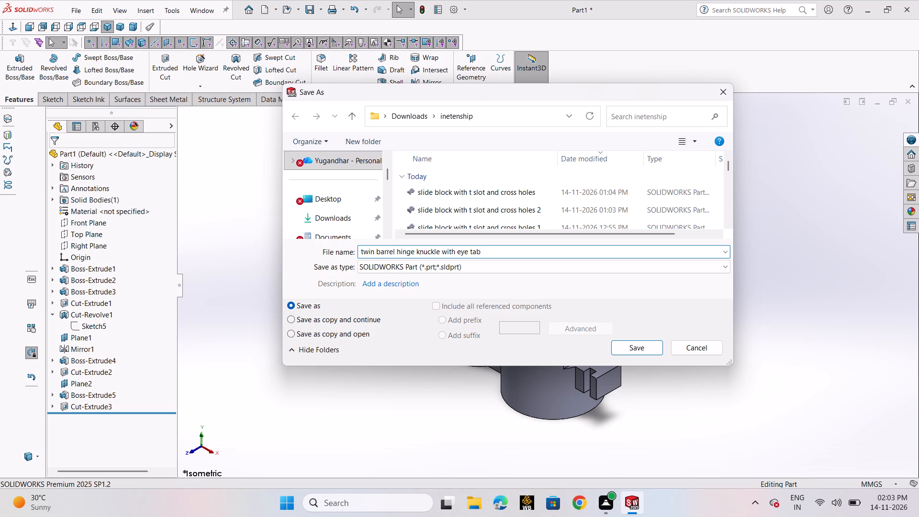
{"action": "key", "text": "Return"}
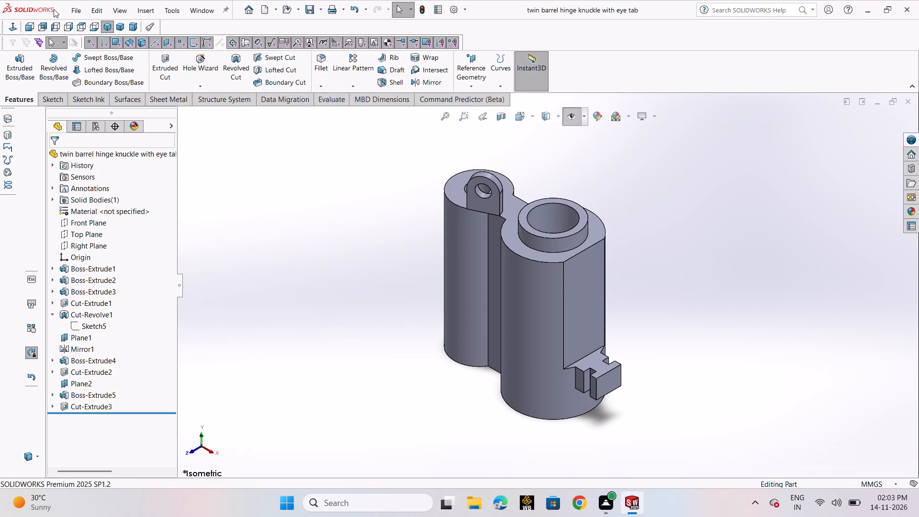
Save a copy of the part as an Adobe PDF under the same name in the inetenship folder.
{"action": "left_click", "coordinate": [76, 16]}
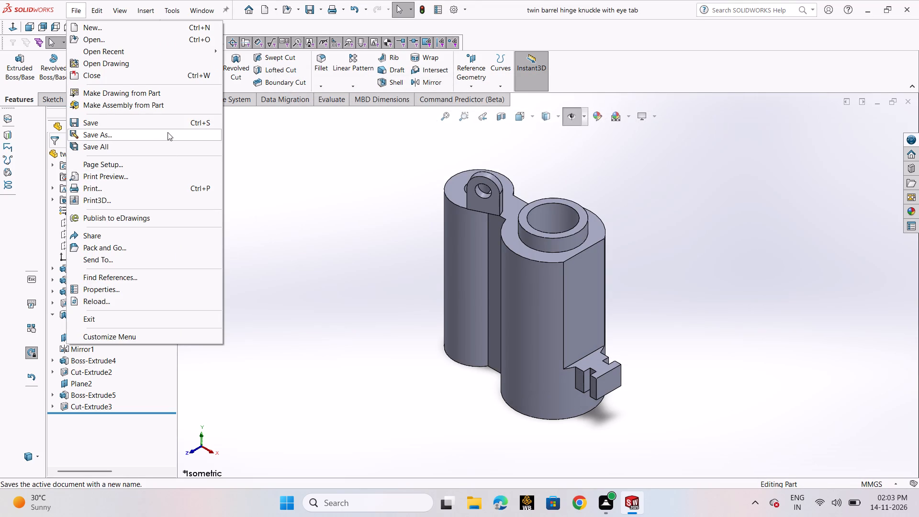
{"action": "left_click", "coordinate": [168, 130]}
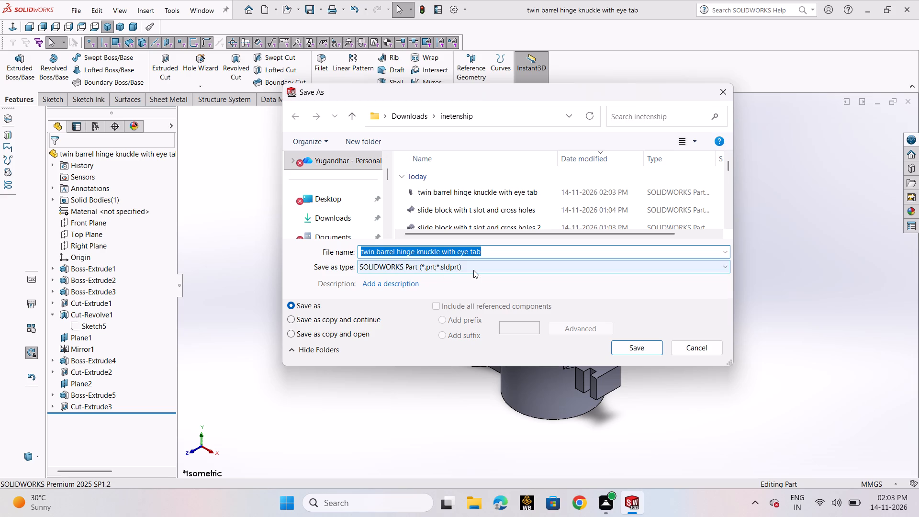
{"action": "left_click", "coordinate": [473, 270]}
{"action": "left_click", "coordinate": [472, 95]}
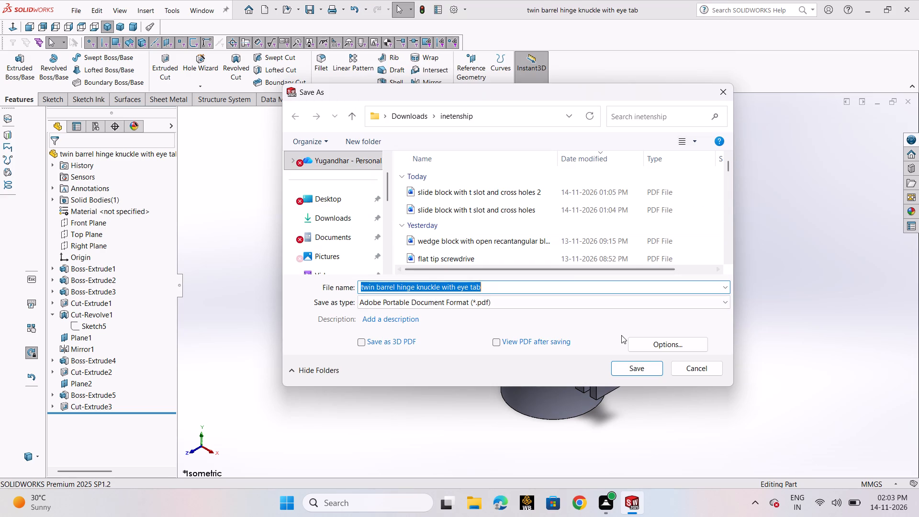
{"action": "left_click", "coordinate": [631, 367]}
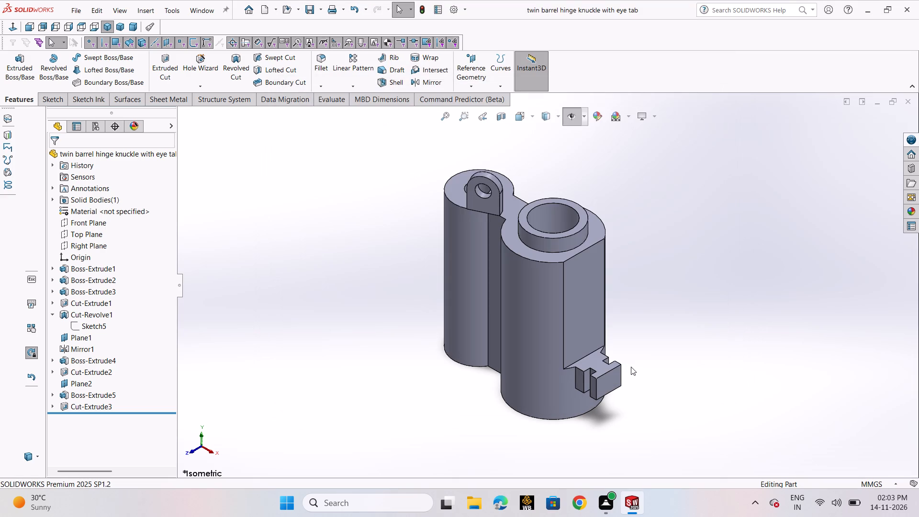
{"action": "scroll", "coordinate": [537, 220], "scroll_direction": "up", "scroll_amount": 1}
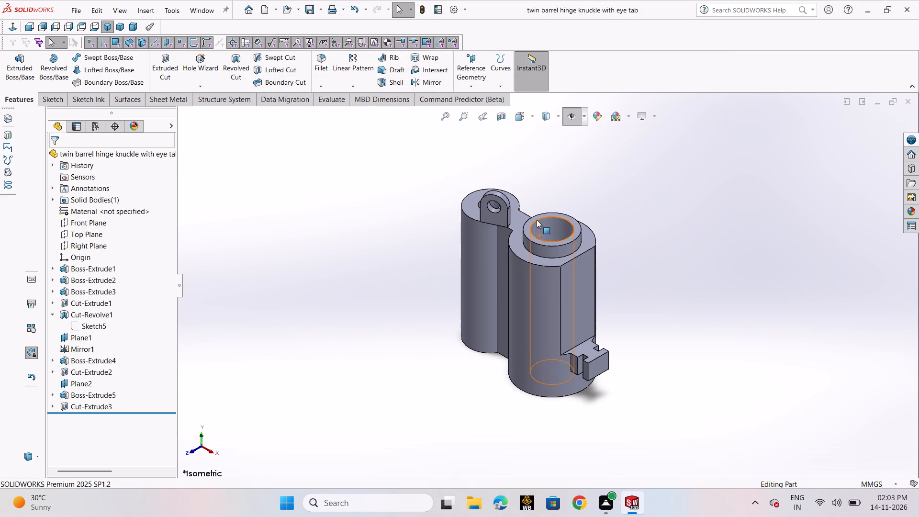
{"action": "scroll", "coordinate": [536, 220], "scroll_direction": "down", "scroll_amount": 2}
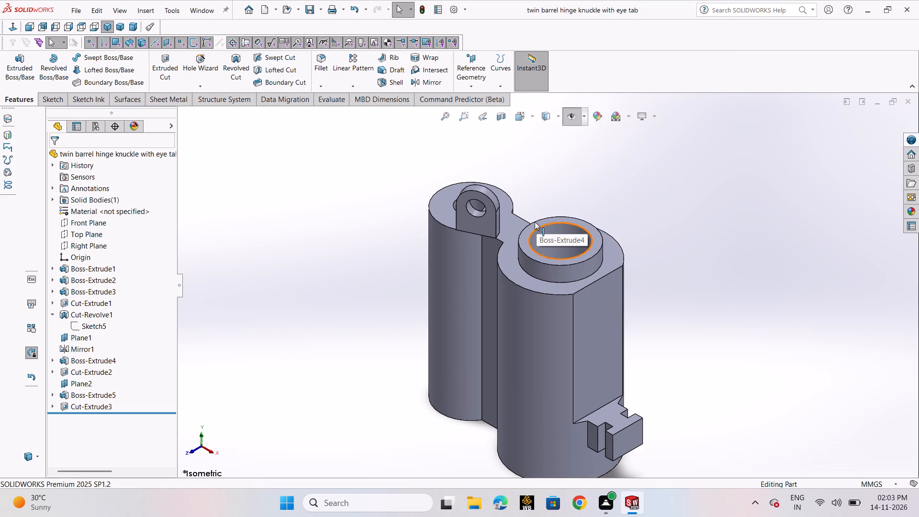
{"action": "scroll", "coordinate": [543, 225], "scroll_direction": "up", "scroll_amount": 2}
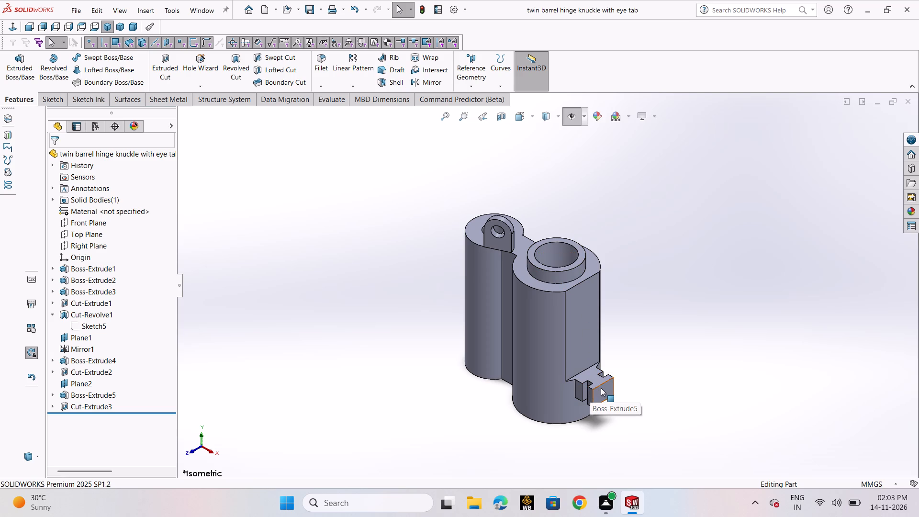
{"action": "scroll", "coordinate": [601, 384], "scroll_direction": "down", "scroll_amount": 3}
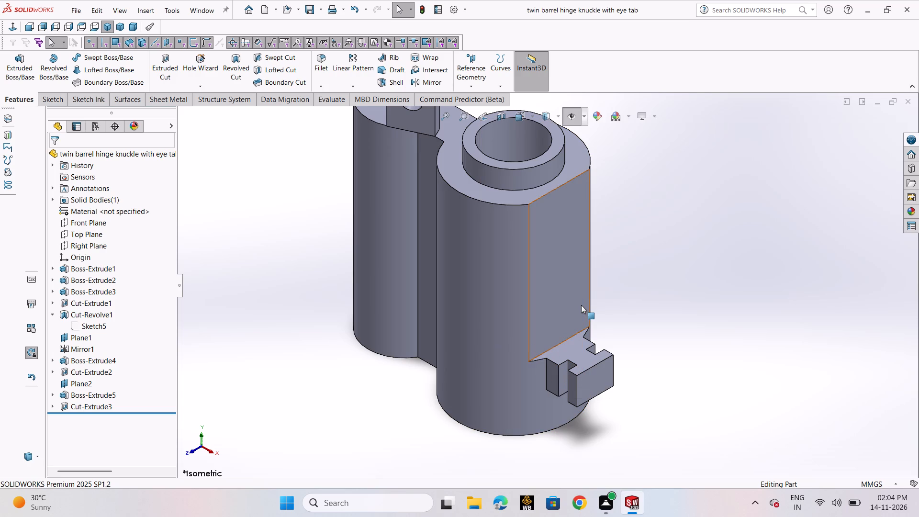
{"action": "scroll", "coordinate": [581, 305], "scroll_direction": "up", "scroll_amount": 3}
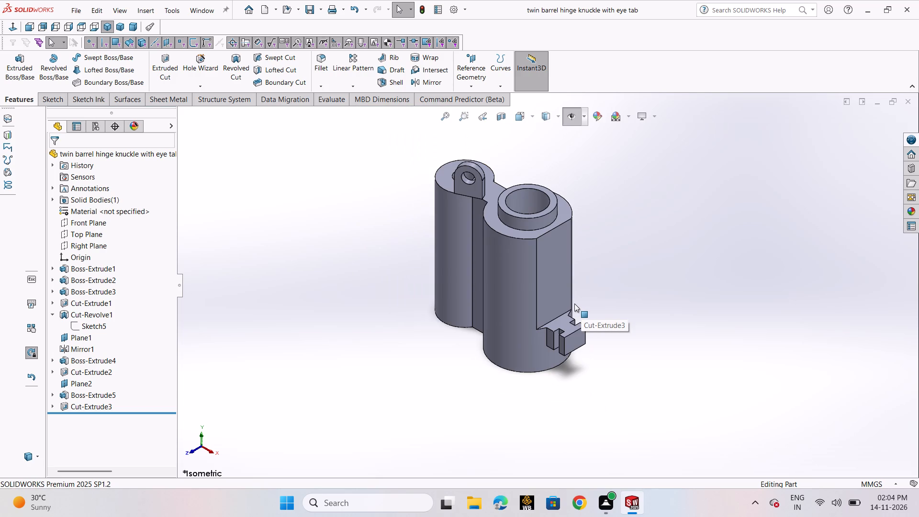